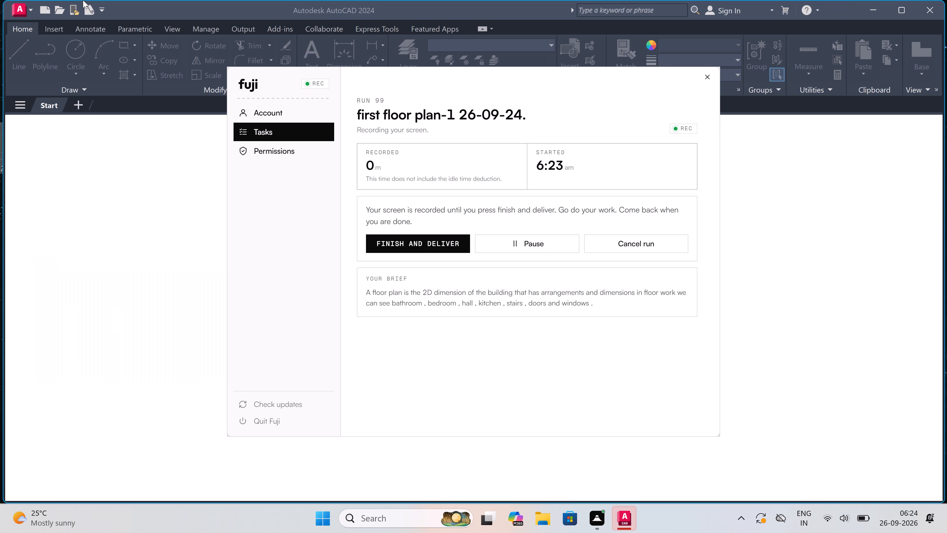
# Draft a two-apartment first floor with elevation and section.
# Create a new blank drawing.
pyautogui.doubleClick(164, 173)
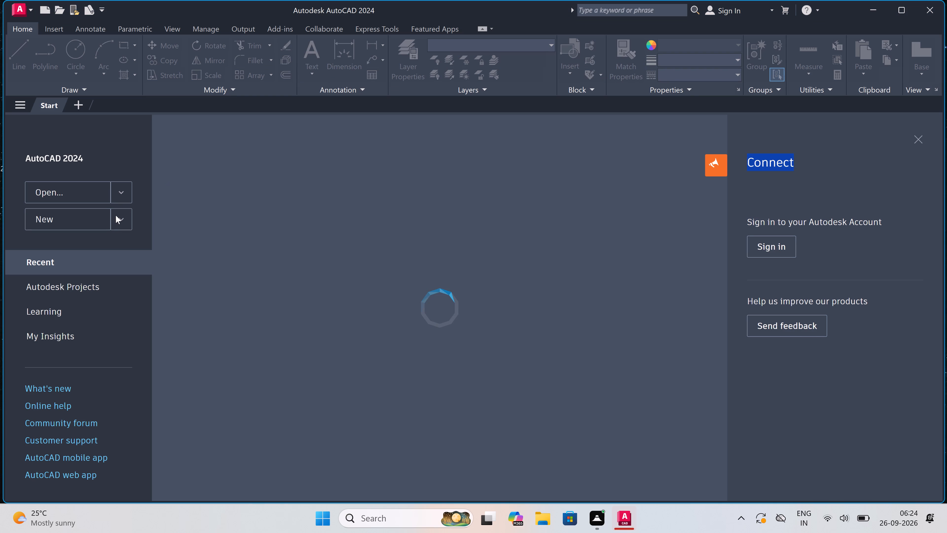
pyautogui.tripleClick(65, 217)
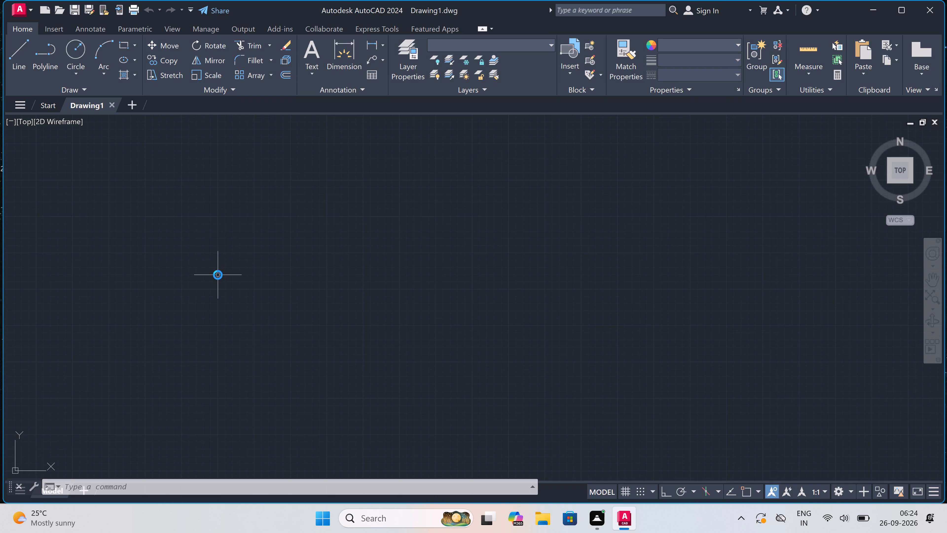
# Configure the drawing units to Engineering length, 0'-0" precision and inches as the insertion scale.
pyautogui.write('un')
pyautogui.press('space')
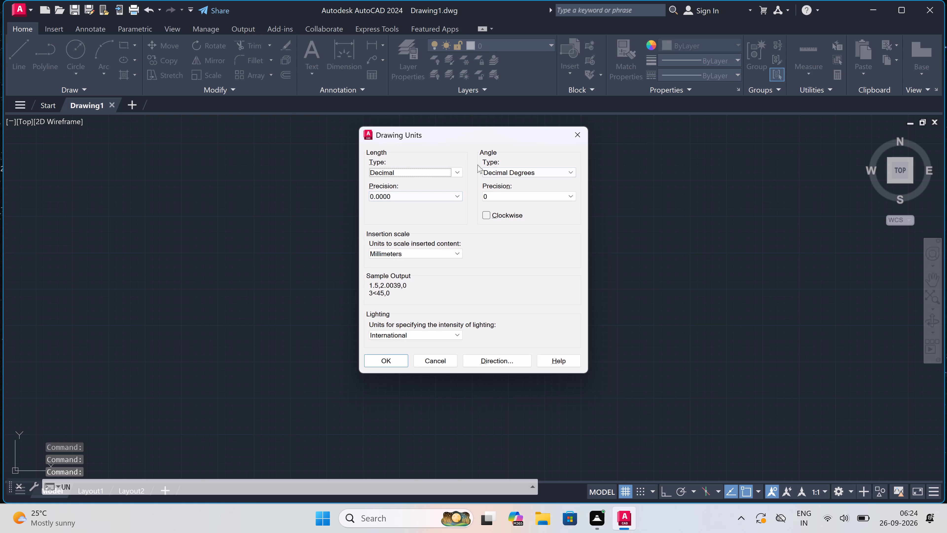
pyautogui.doubleClick(400, 170)
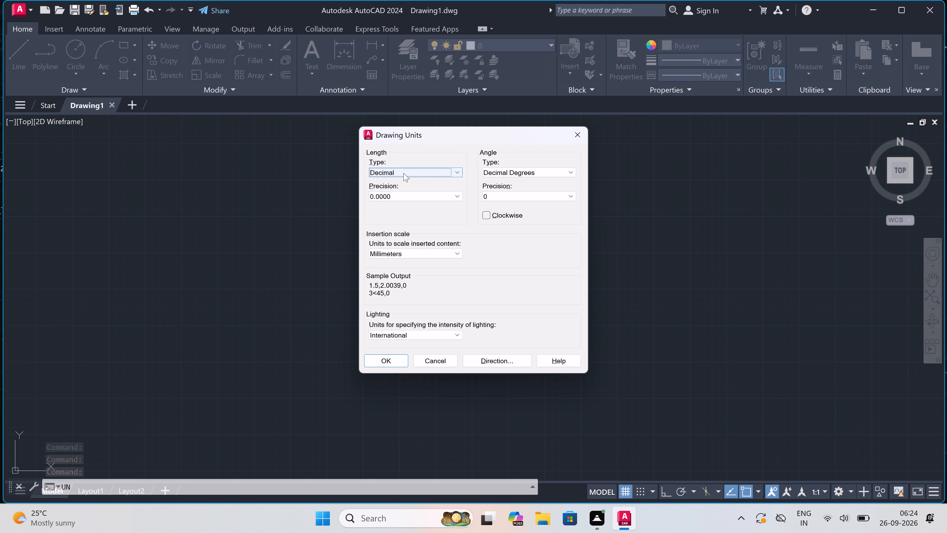
pyautogui.click(404, 173)
pyautogui.click(406, 198)
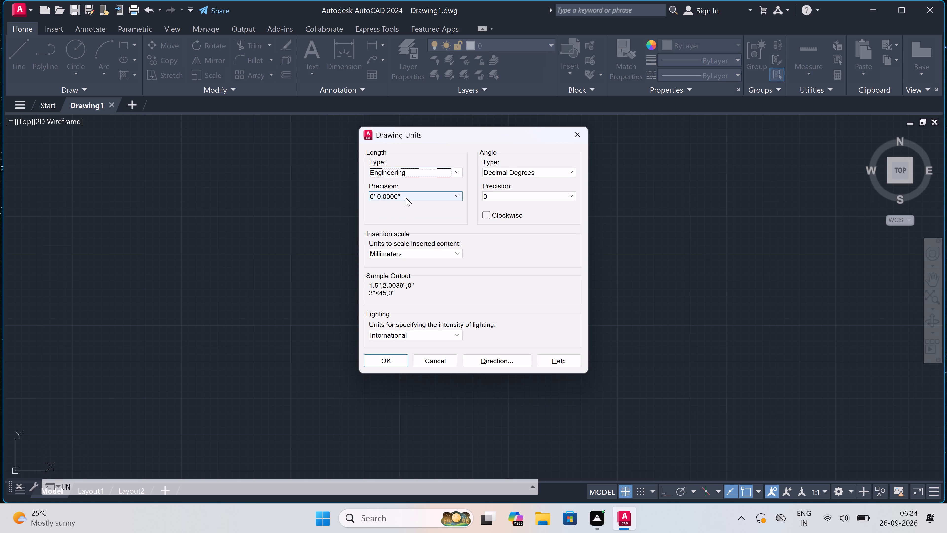
pyautogui.click(406, 197)
pyautogui.doubleClick(405, 204)
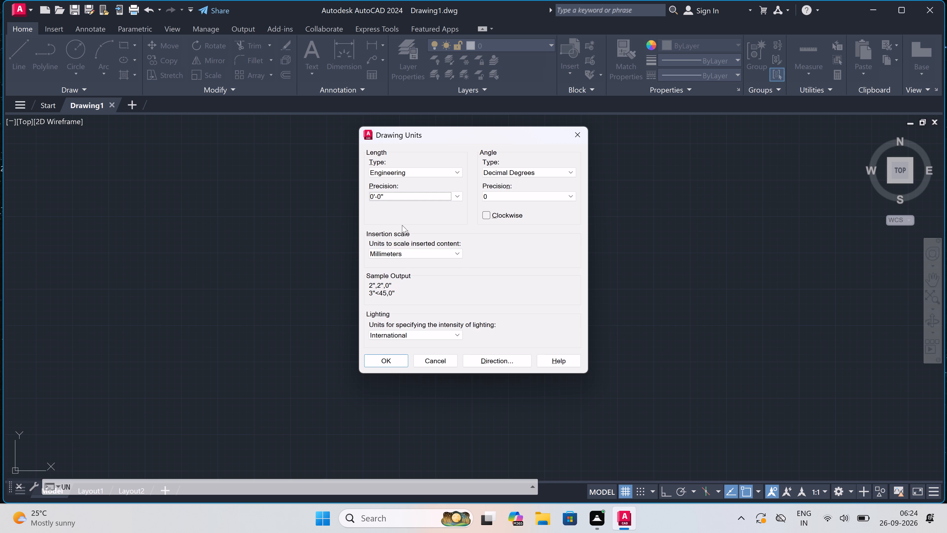
pyautogui.click(404, 252)
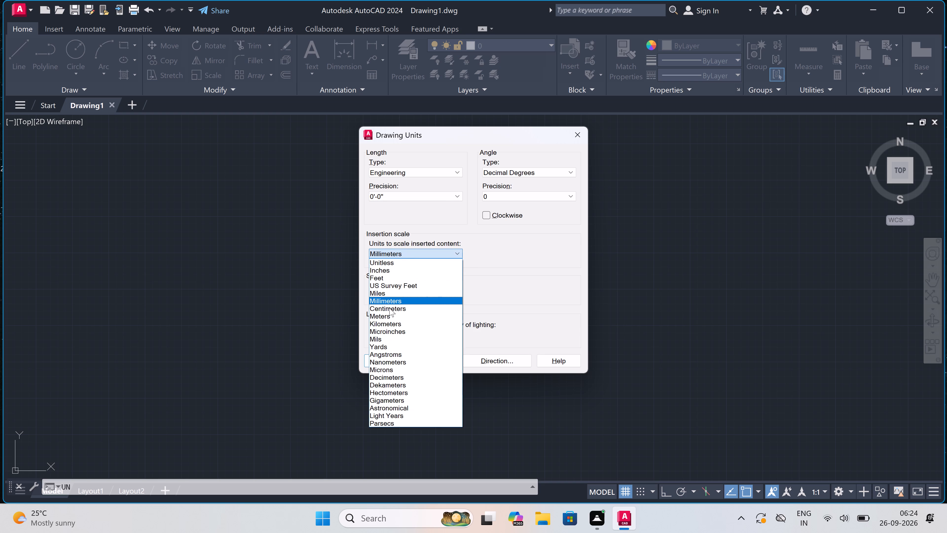
pyautogui.click(396, 272)
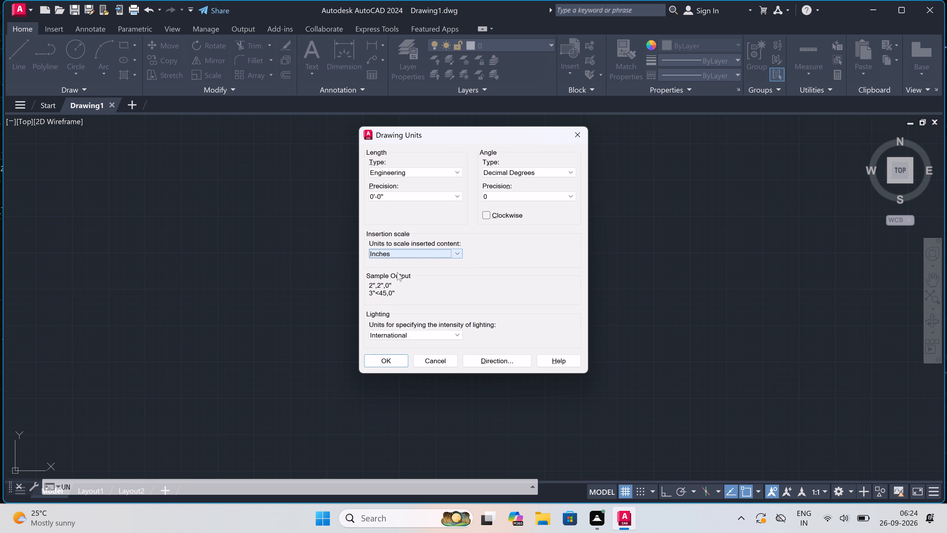
pyautogui.doubleClick(383, 364)
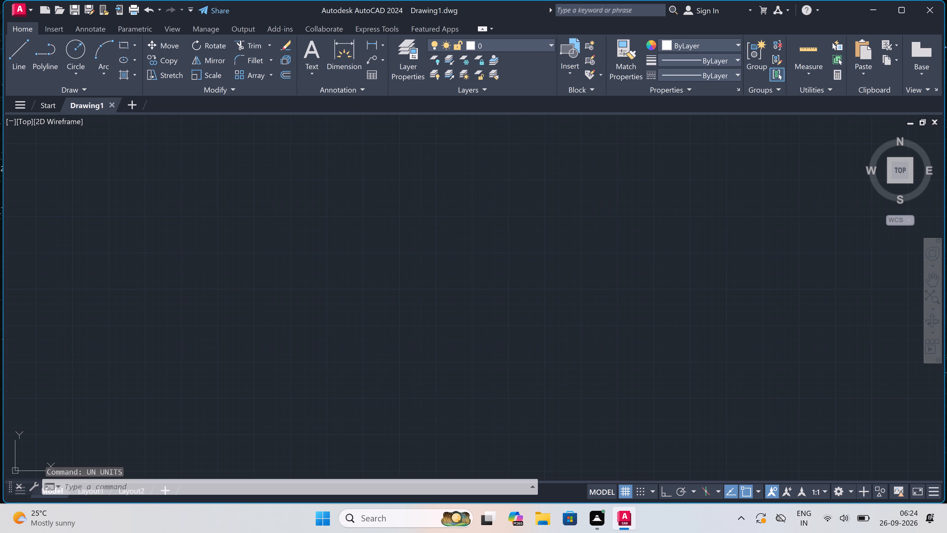
pyautogui.press('Escape')
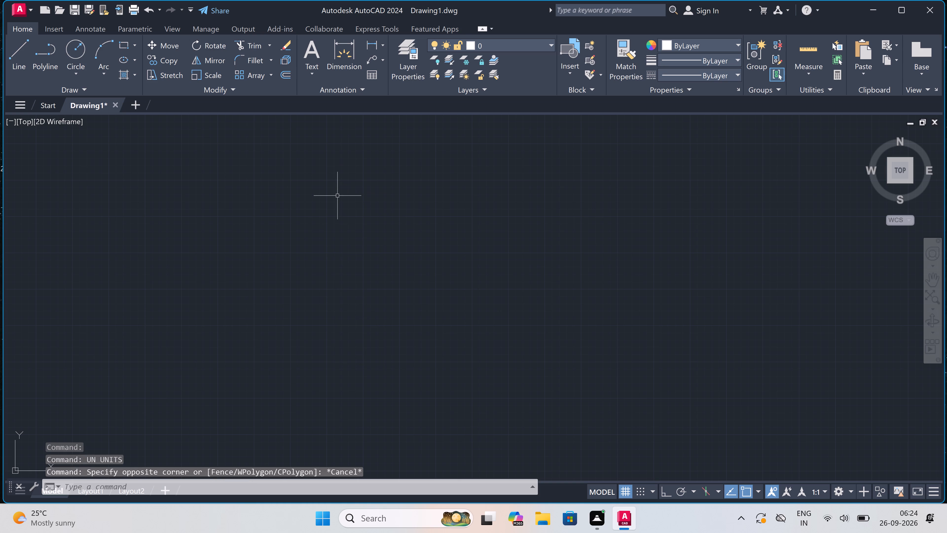
# Turn Ortho on and draw a vertical construction line for the plan's outer wall.
pyautogui.write('xl')
pyautogui.press('space')
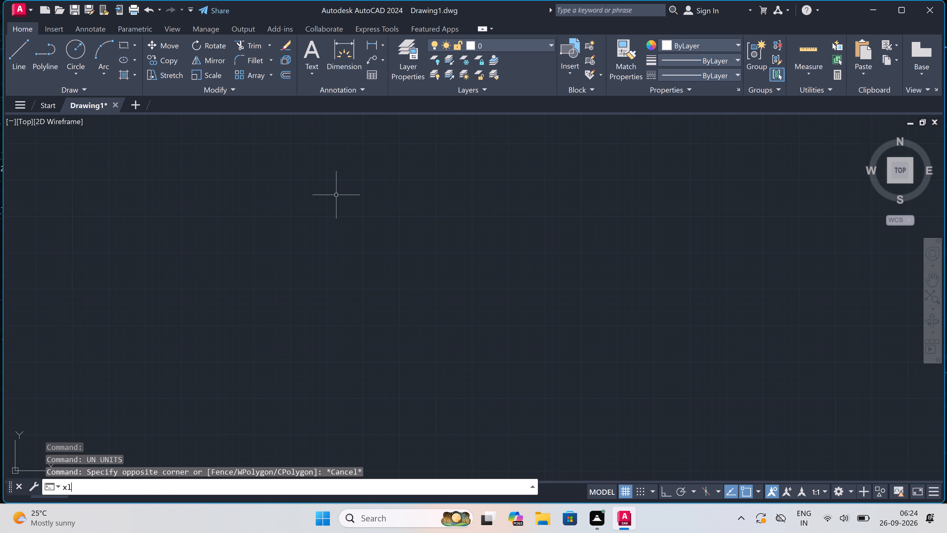
pyautogui.doubleClick(322, 196)
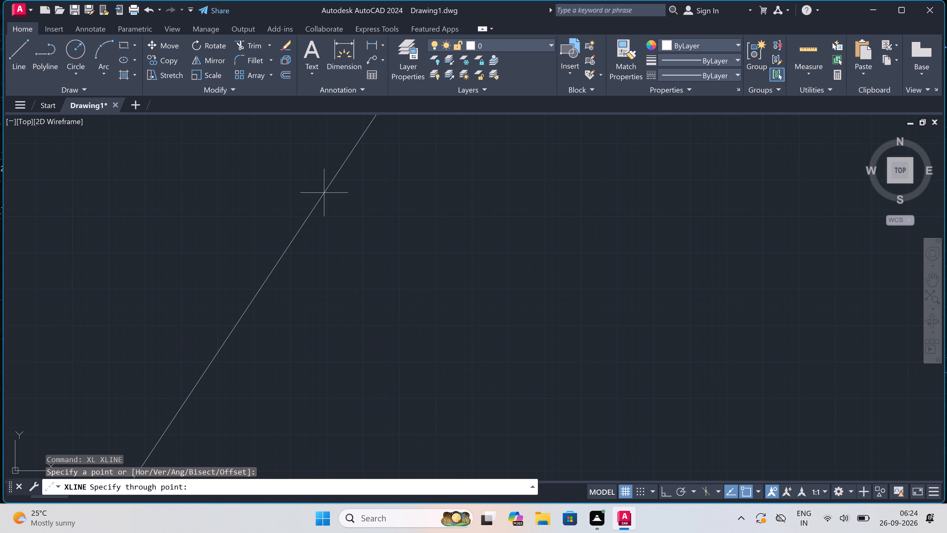
pyautogui.press('F8')
pyautogui.click(324, 193)
pyautogui.moveTo(311, 174); pyautogui.dragTo(308, 173)
pyautogui.click(0, 111)
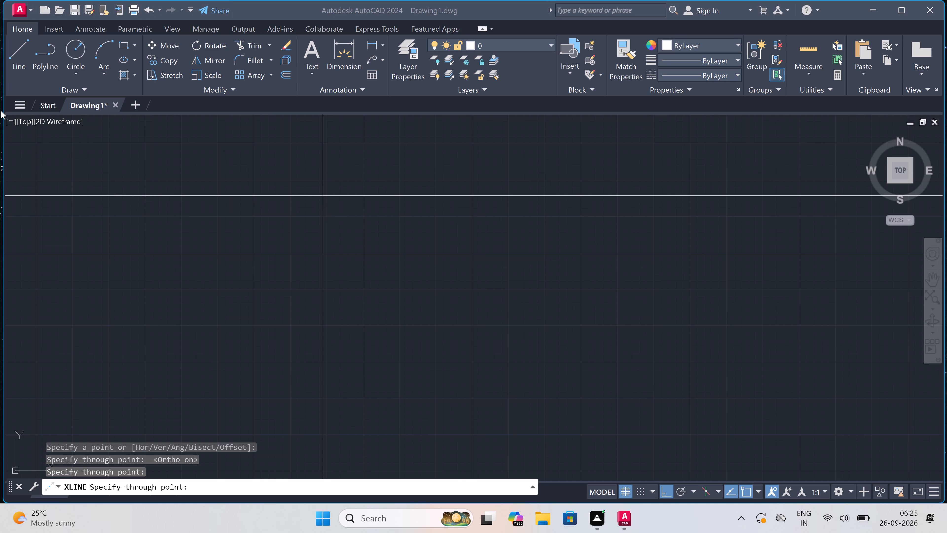
pyautogui.press('Escape')
pyautogui.scroll(3, 347, 188)
pyautogui.press('Escape')
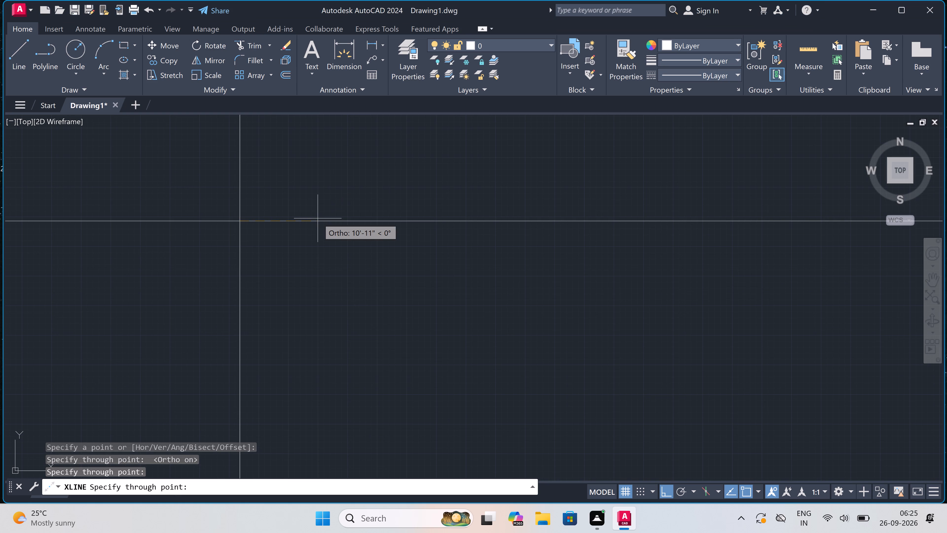
pyautogui.press('Escape')
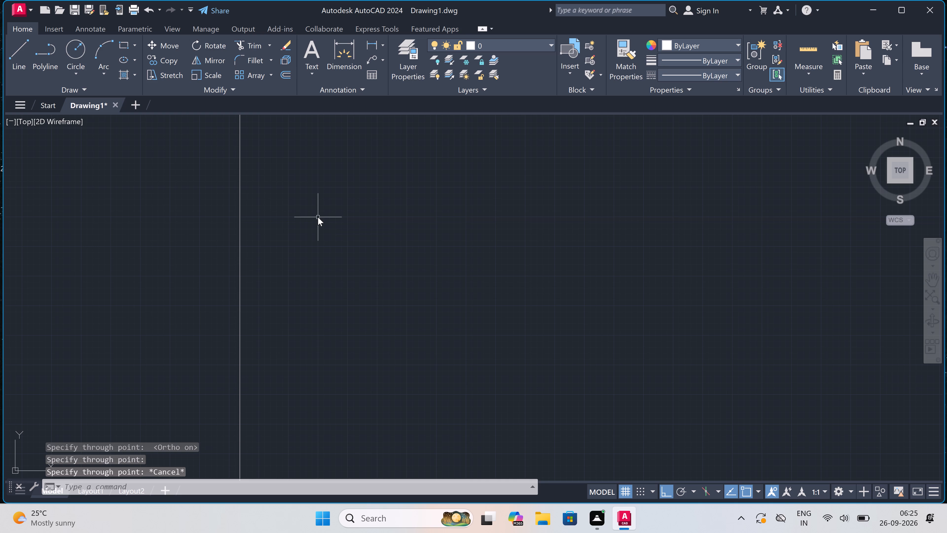
# Draw a horizontal construction line crossing the vertical one.
pyautogui.press('x')
pyautogui.write('l')
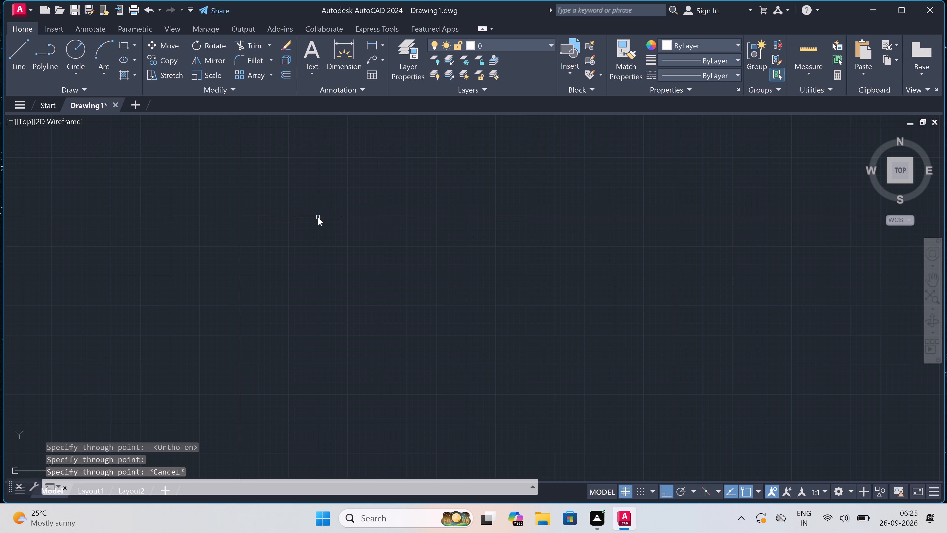
pyautogui.press('space')
pyautogui.click(318, 216)
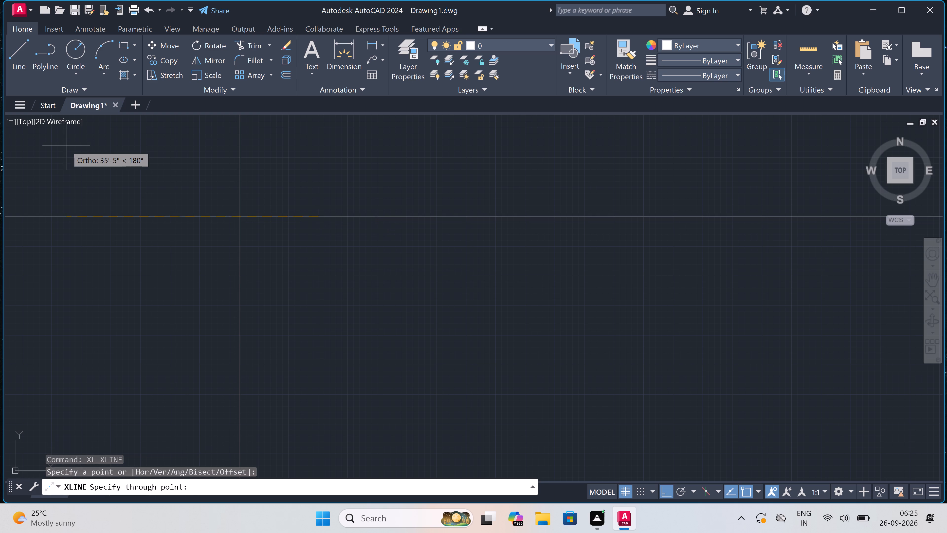
pyautogui.click(66, 146)
pyautogui.click(166, 336)
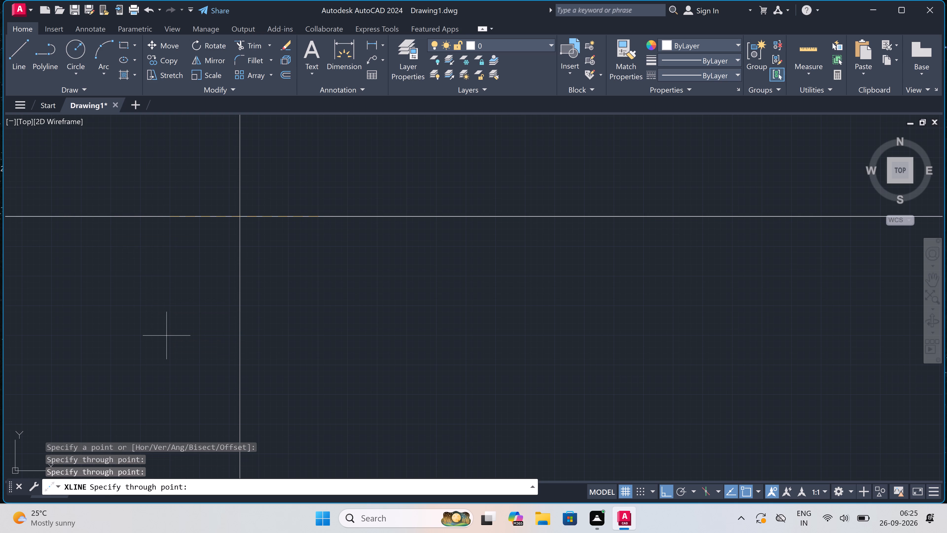
pyautogui.press('Escape')
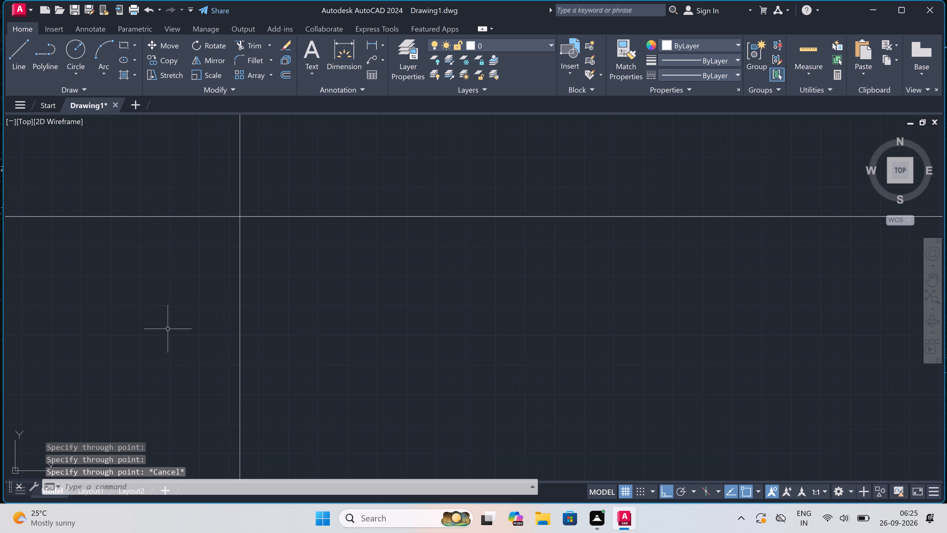
# Trim the construction lines above and left of their intersection to form the plan's upper-left corner.
pyautogui.press('t')
pyautogui.press('r')
pyautogui.press('space')
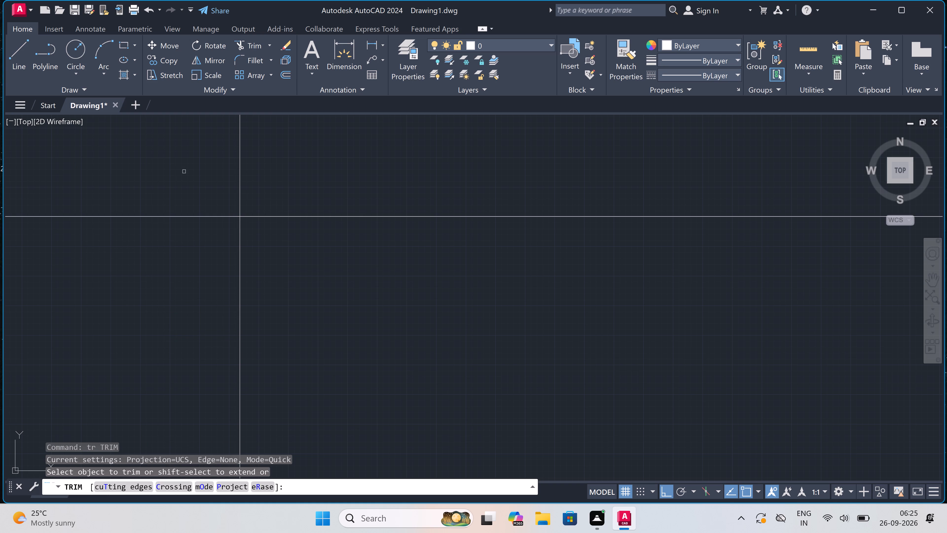
pyautogui.moveTo(281, 190); pyautogui.dragTo(235, 183)
pyautogui.click(63, 253)
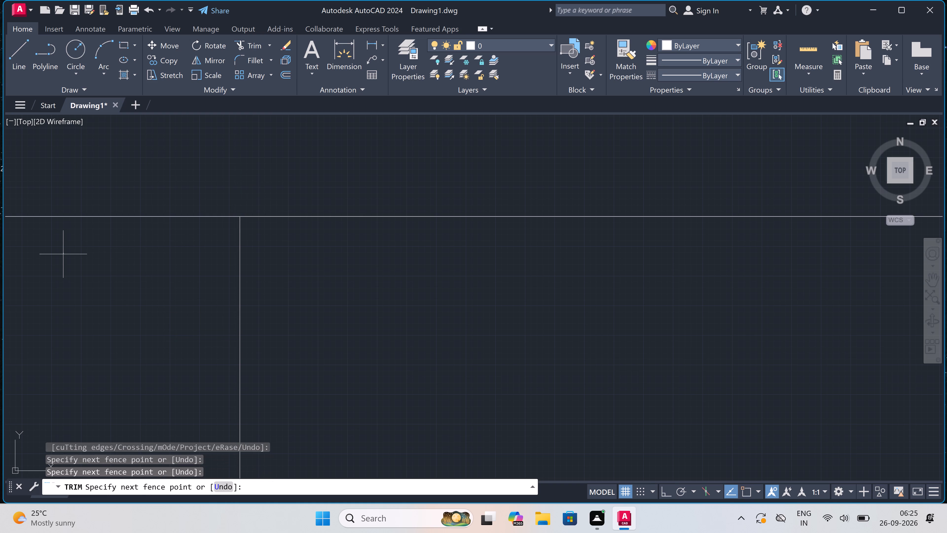
pyautogui.moveTo(63, 252); pyautogui.dragTo(74, 243)
pyautogui.moveTo(92, 231); pyautogui.dragTo(148, 190)
pyautogui.click(148, 190)
pyautogui.press('Escape')
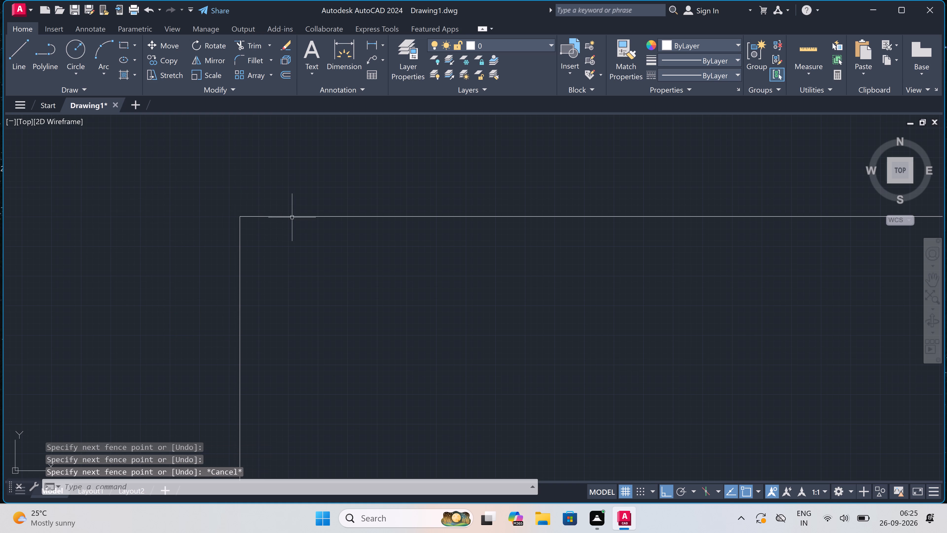
# Offset the horizontal and vertical outer lines 9" inward to form the double-line outer walls.
pyautogui.press('o')
pyautogui.press('space')
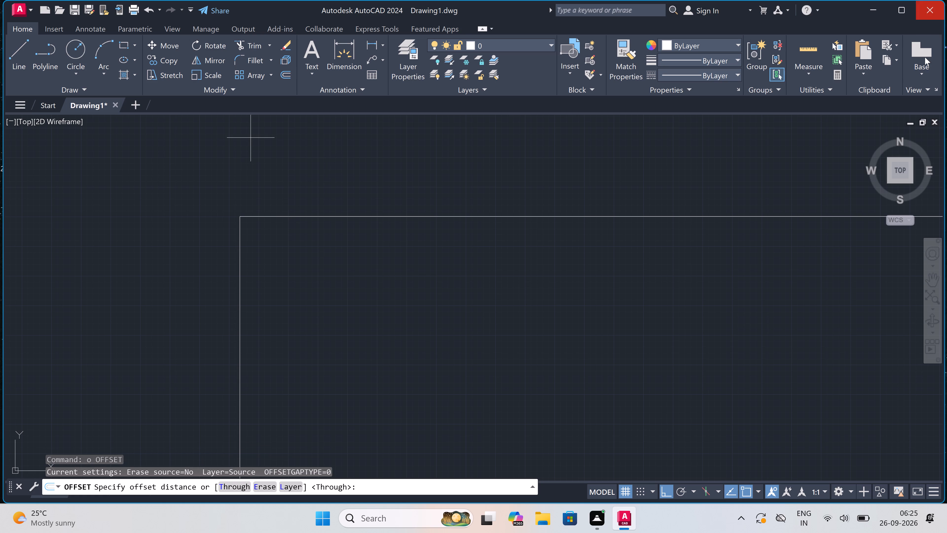
pyautogui.click(443, 220)
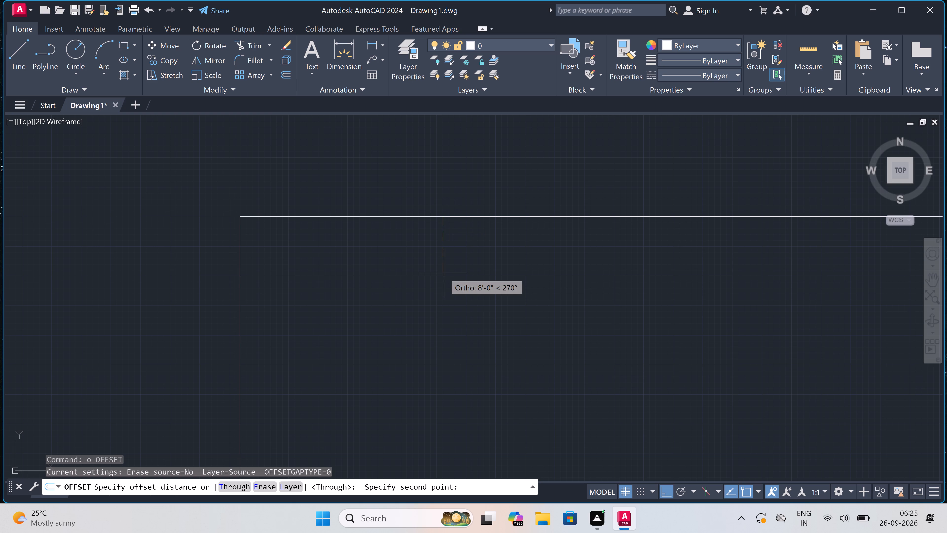
pyautogui.write('9"')
pyautogui.press('space')
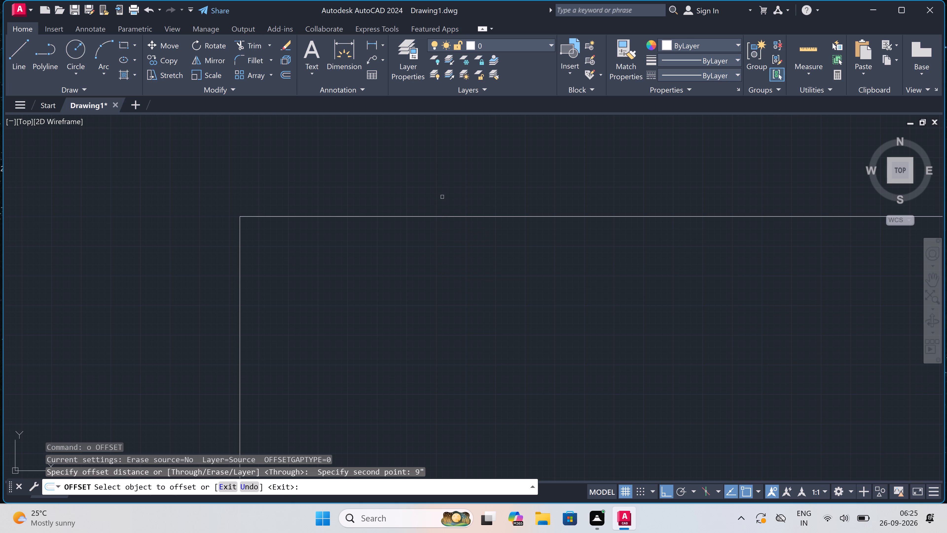
pyautogui.click(442, 217)
pyautogui.click(438, 233)
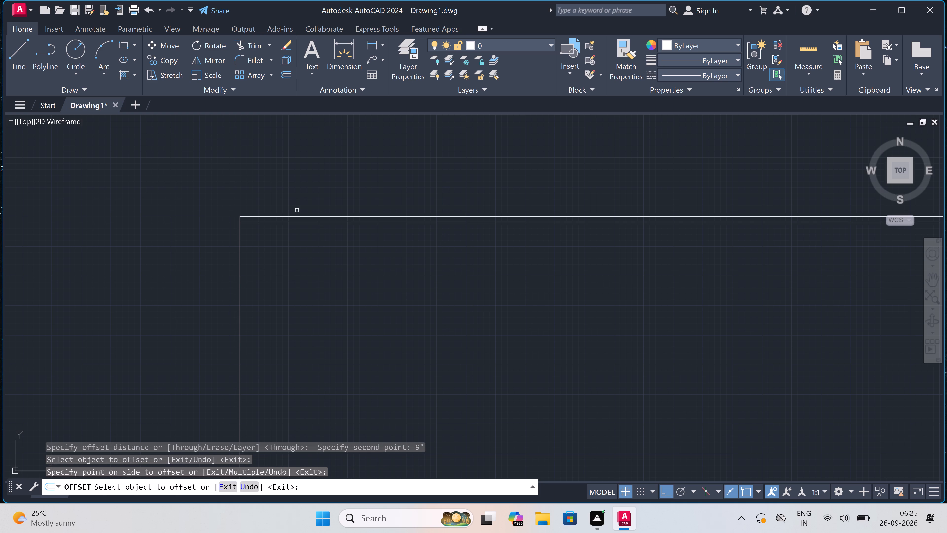
pyautogui.scroll(1, 203, 238)
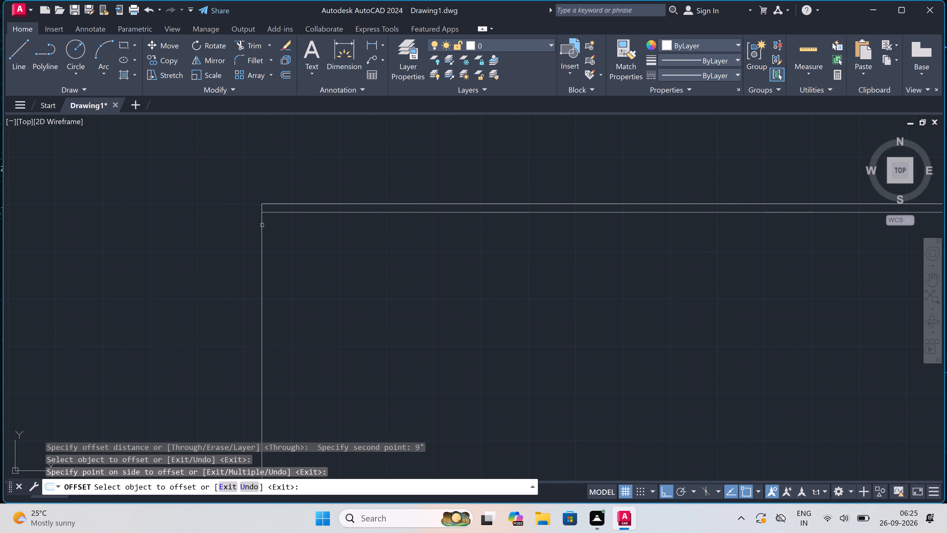
pyautogui.click(262, 225)
pyautogui.click(271, 227)
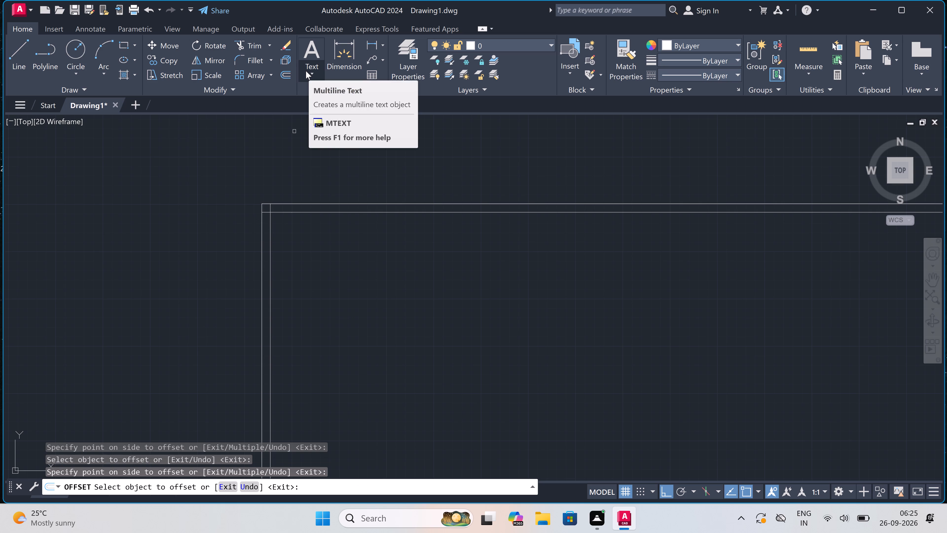
pyautogui.scroll(1, 306, 71)
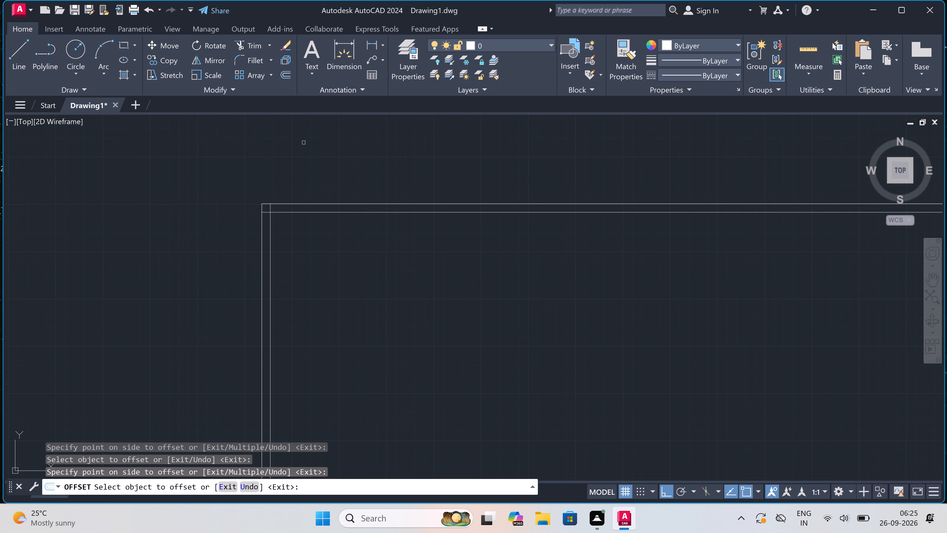
pyautogui.press('Escape')
# Offset the left wall's inner line 10' to the right to set the first room's width.
pyautogui.press('space')
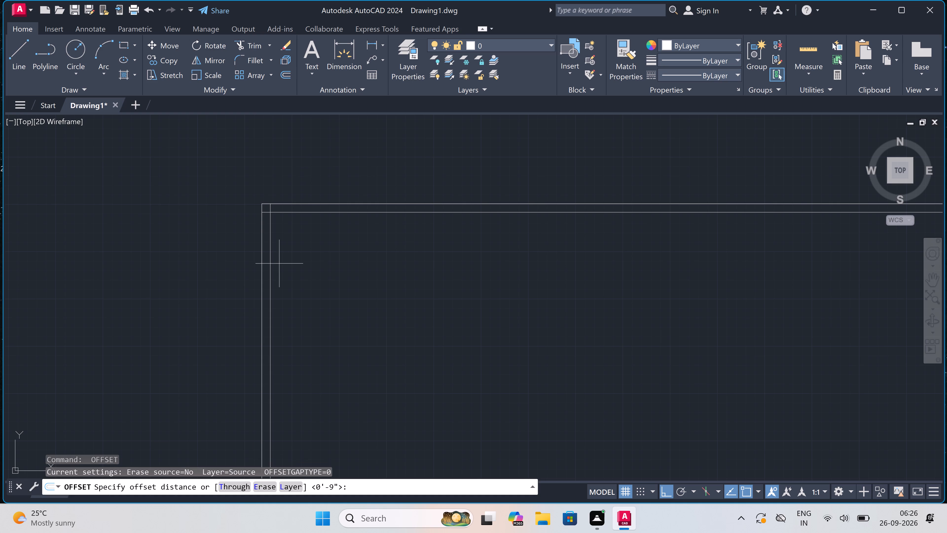
pyautogui.click(274, 266)
pyautogui.write("10'")
pyautogui.press('space')
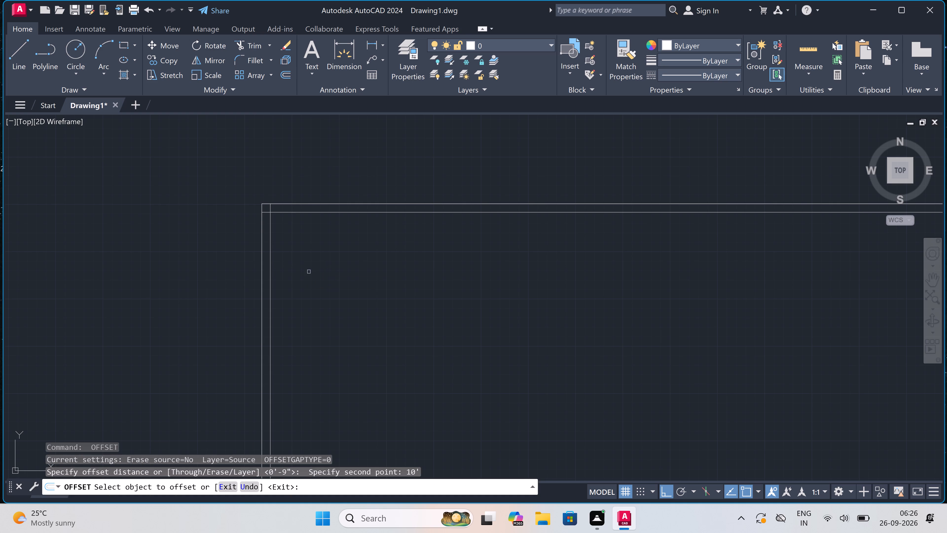
pyautogui.click(270, 259)
pyautogui.click(302, 246)
pyautogui.press('Escape')
# Offset the first room's right boundary line 4.5" to the right to form a double-line partition.
pyautogui.press('space')
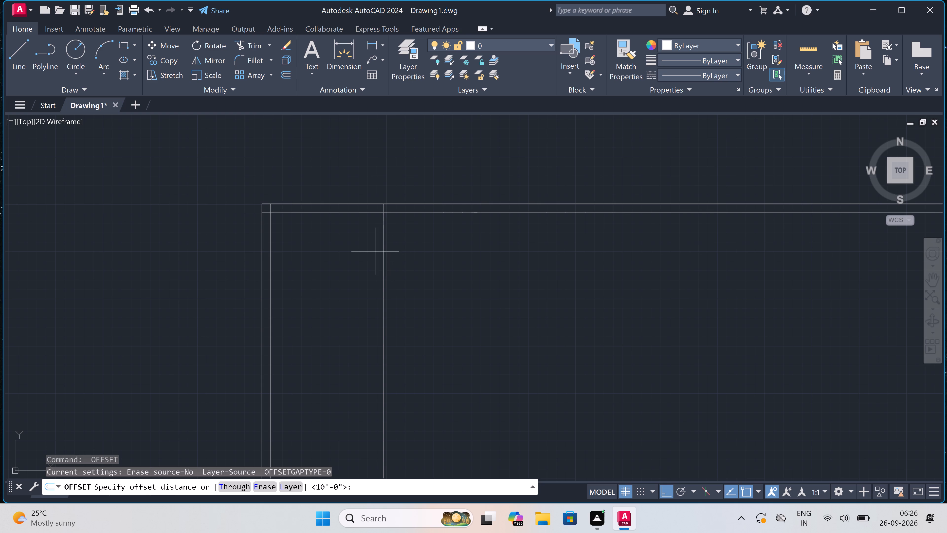
pyautogui.click(385, 245)
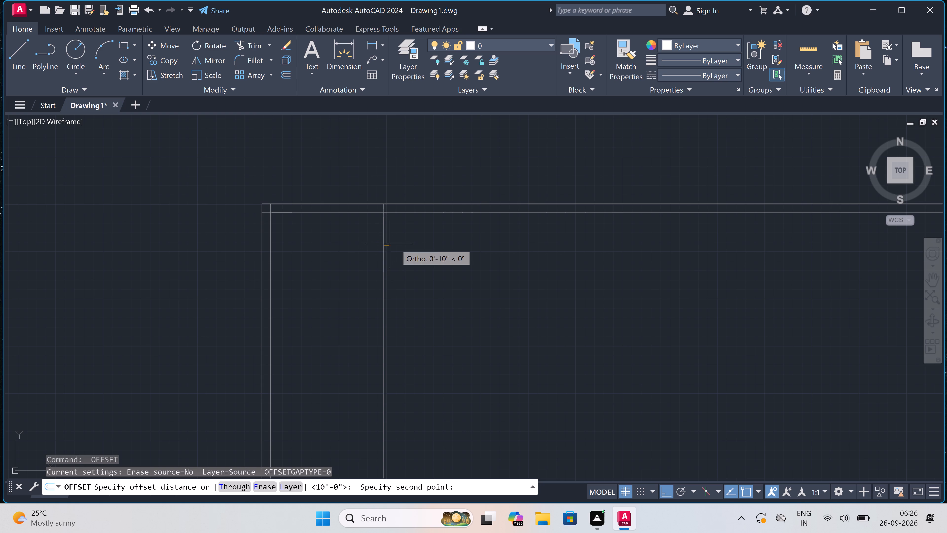
pyautogui.write('4.5"')
pyautogui.press('space')
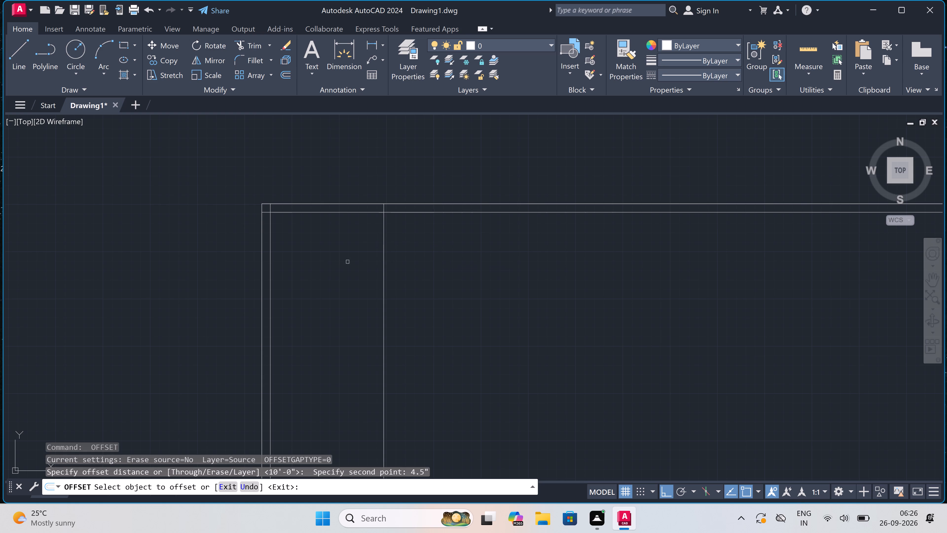
pyautogui.click(383, 239)
pyautogui.click(391, 234)
pyautogui.press('Escape')
# Offset the first partition's right-hand line 4'6" to the right to set the second space's width.
pyautogui.press('space')
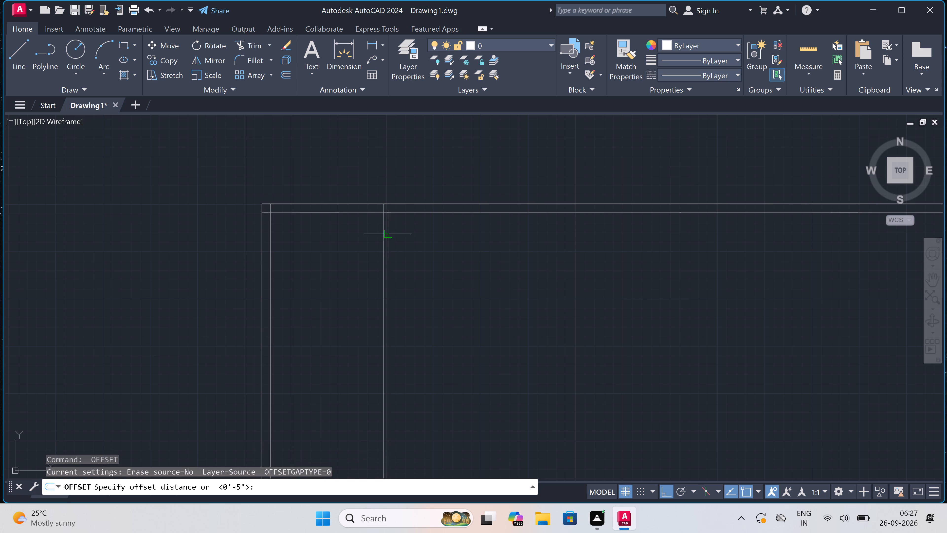
pyautogui.click(391, 233)
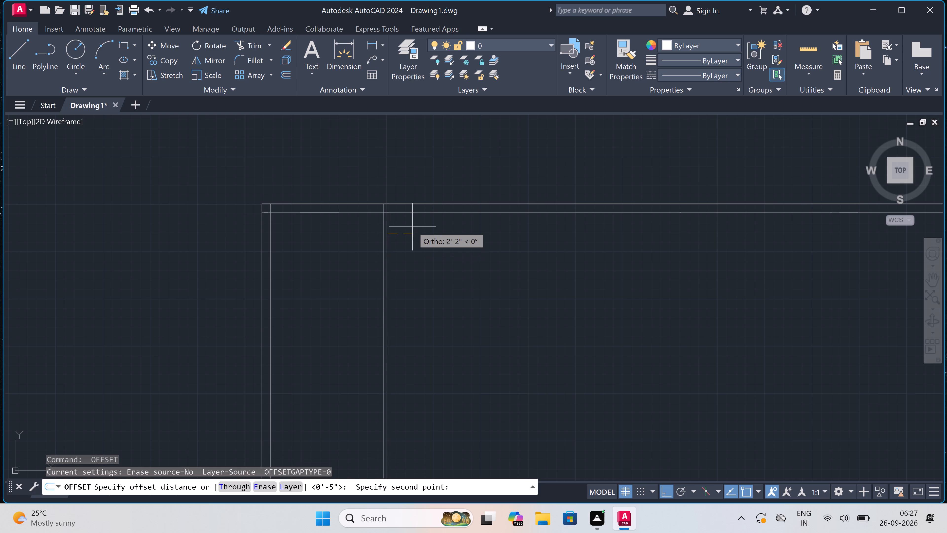
pyautogui.write('4\'6"')
pyautogui.press('space')
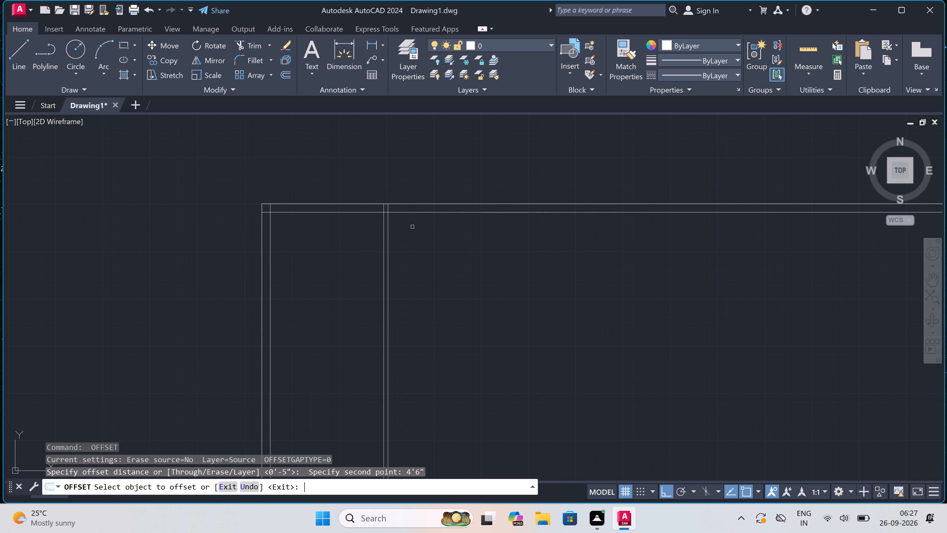
pyautogui.click(388, 219)
pyautogui.click(425, 223)
pyautogui.press('Escape')
# Offset the second space's right boundary line 4.5" to the right to form the second partition.
pyautogui.press('space')
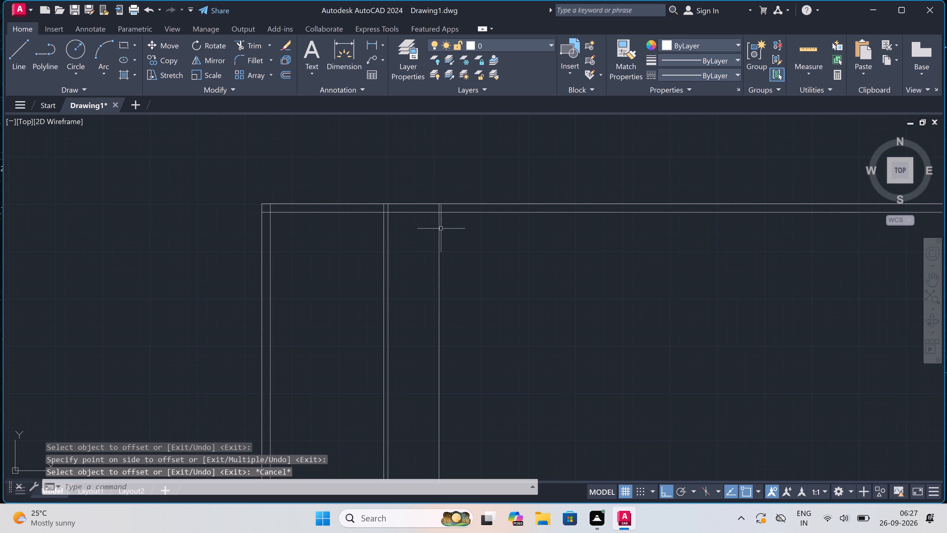
pyautogui.click(439, 226)
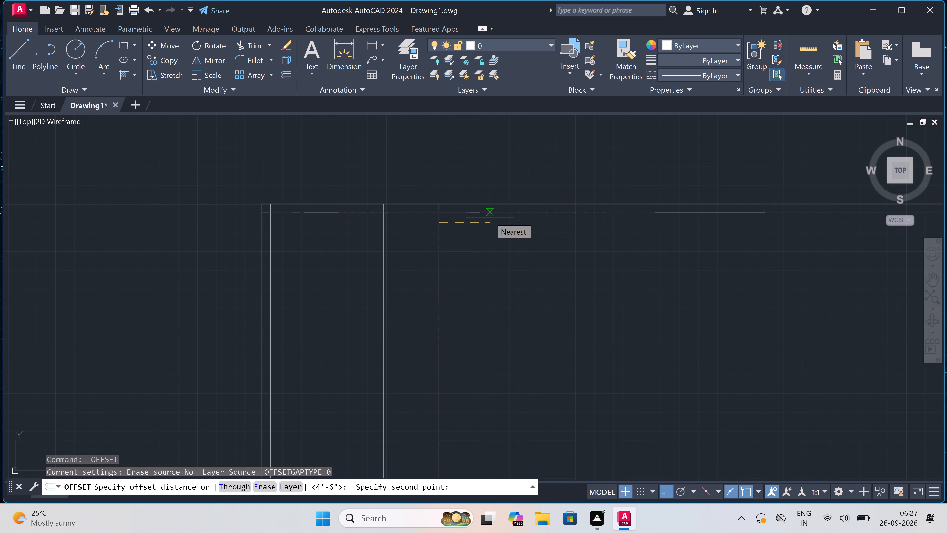
pyautogui.write('4.5"')
pyautogui.press('space')
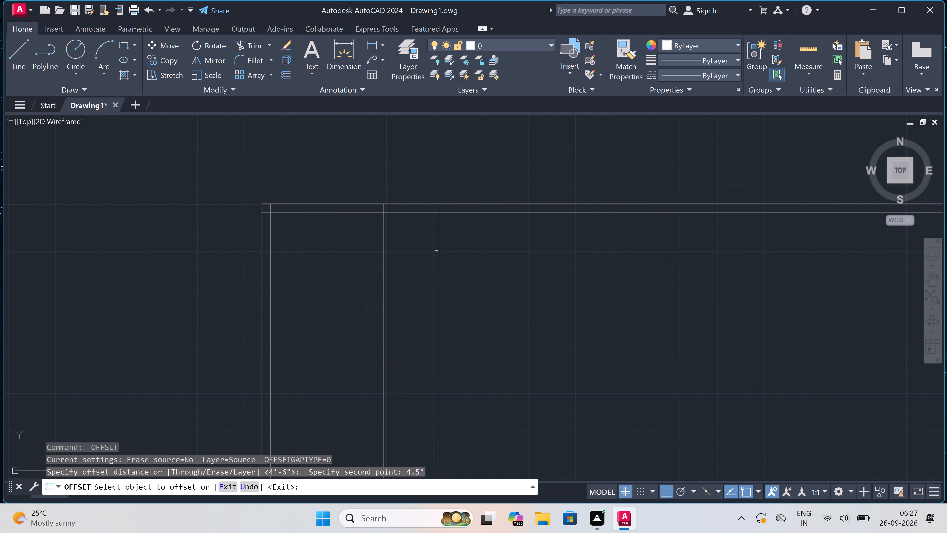
pyautogui.click(439, 250)
pyautogui.click(465, 252)
pyautogui.press('Escape')
# Offset the second partition's right-hand line 10'4.5" to the right to set the third room's width.
pyautogui.press('space')
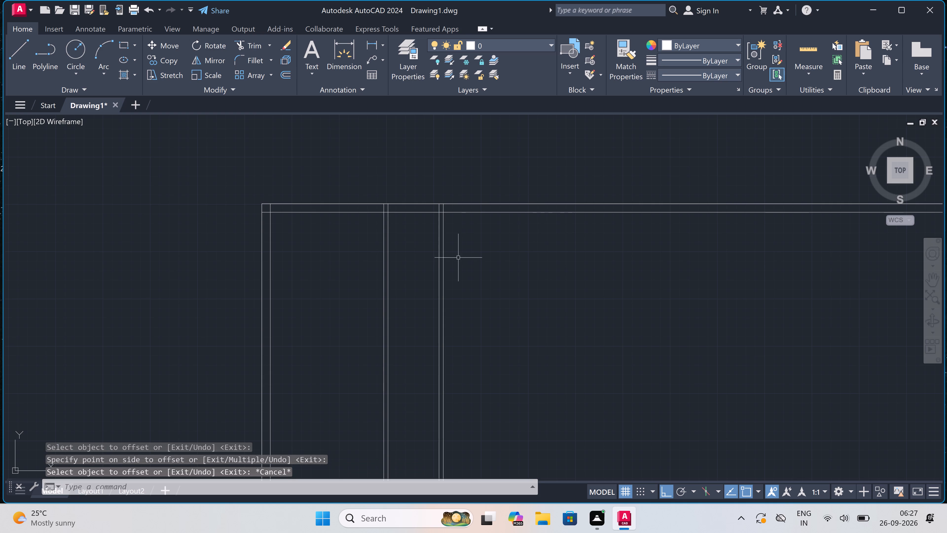
pyautogui.click(444, 261)
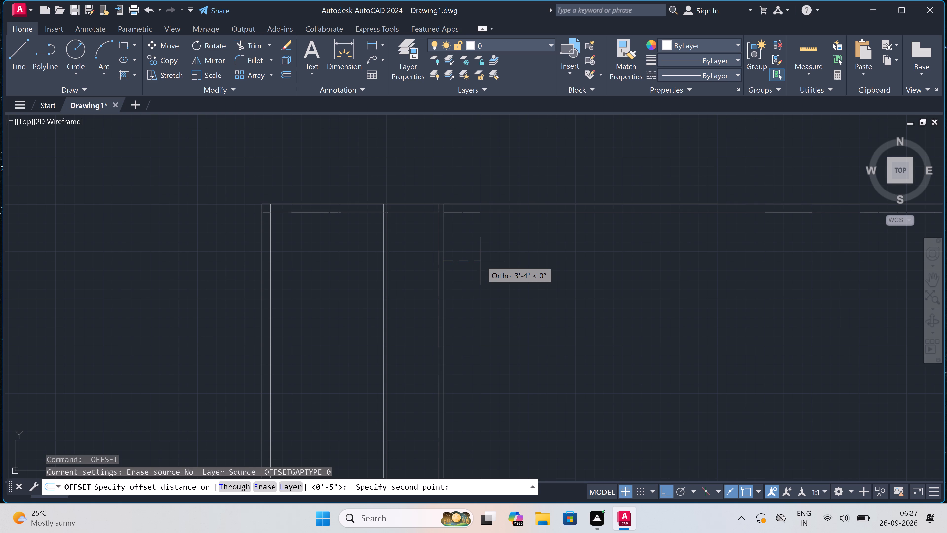
pyautogui.write('10')
pyautogui.write("'4")
pyautogui.press('.')
pyautogui.write('5"')
pyautogui.press('space')
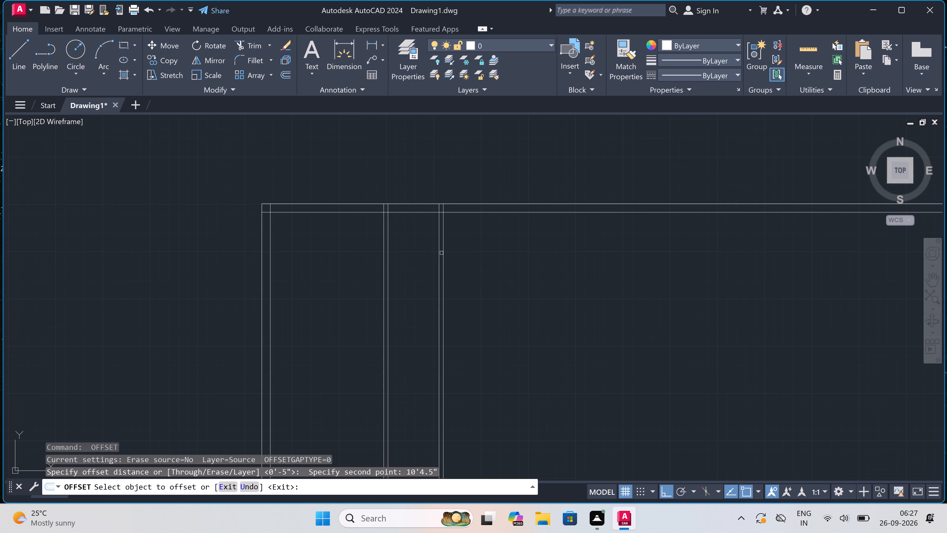
pyautogui.click(443, 253)
pyautogui.moveTo(459, 254); pyautogui.dragTo(462, 254)
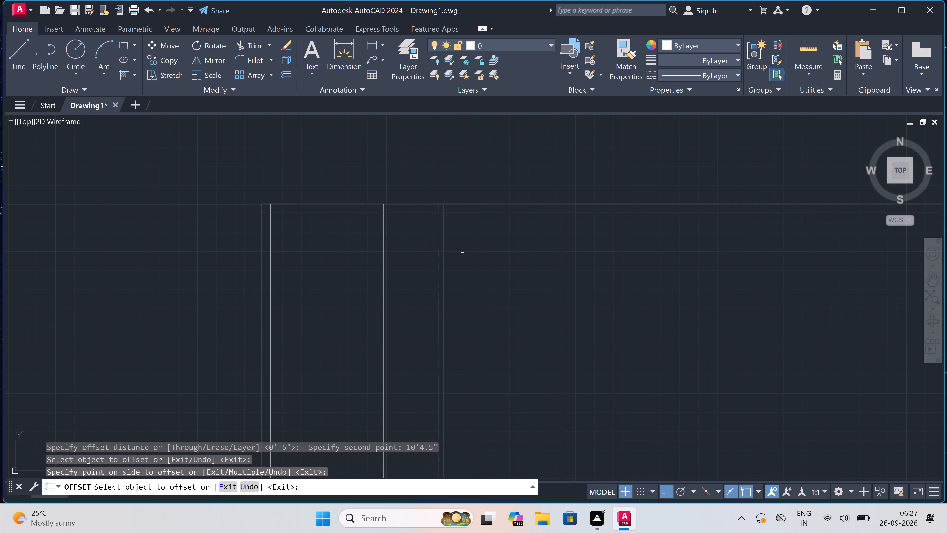
pyautogui.press('Escape')
# Offset the third room's right boundary line 4.5" to the right to form the third partition.
pyautogui.press('space')
pyautogui.click(560, 254)
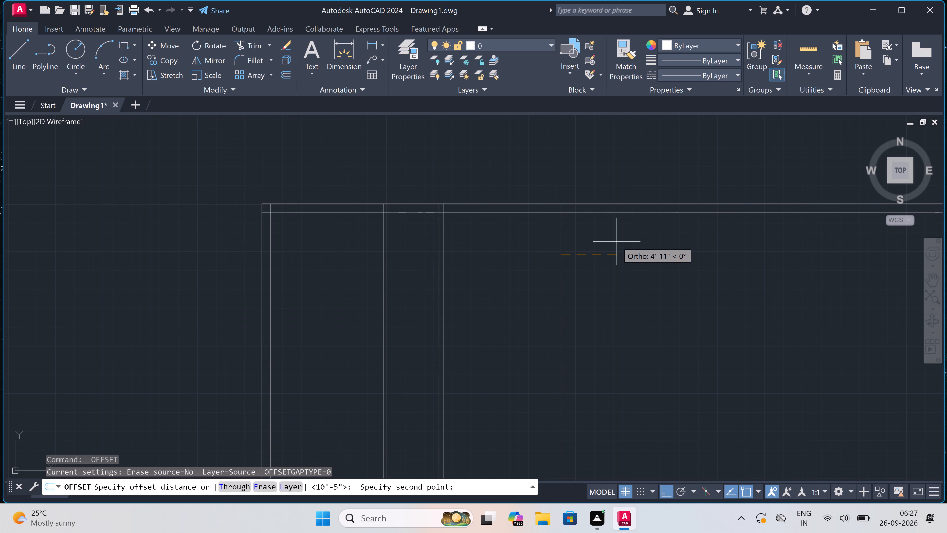
pyautogui.press('4')
pyautogui.write('.5"')
pyautogui.press('space')
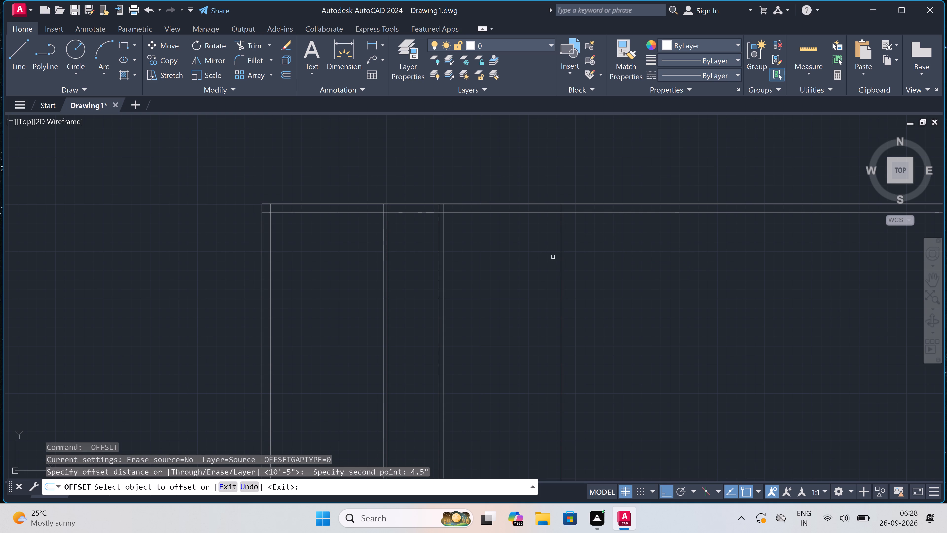
pyautogui.click(562, 252)
pyautogui.click(564, 252)
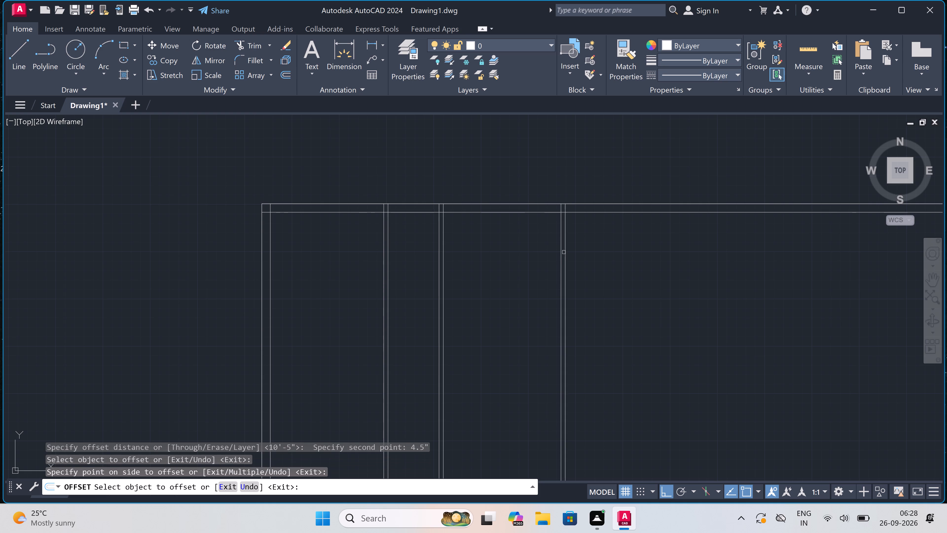
pyautogui.press('Escape')
# Offset the third partition's right-hand line 11' to the right to set the fourth room's width.
pyautogui.press('space')
pyautogui.moveTo(565, 250); pyautogui.dragTo(573, 250)
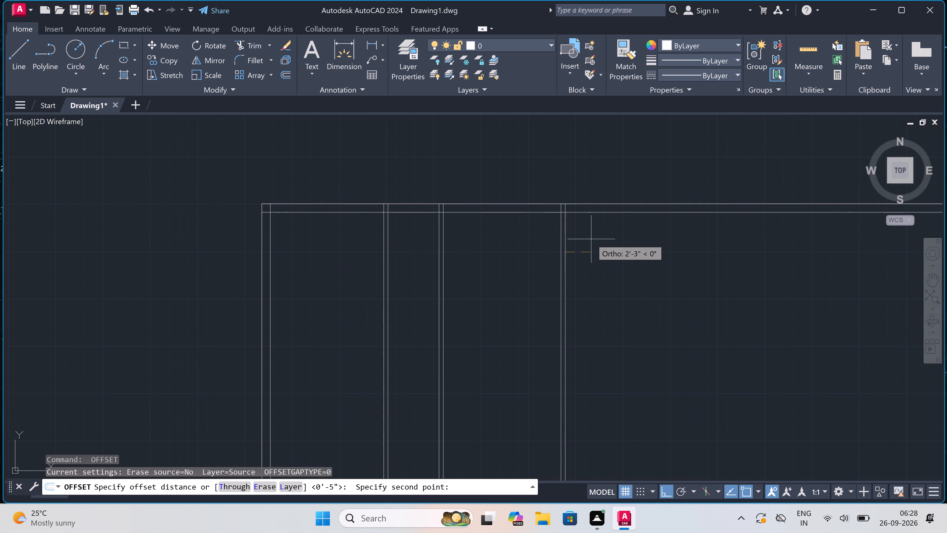
pyautogui.write('11')
pyautogui.press("'")
pyautogui.press('space')
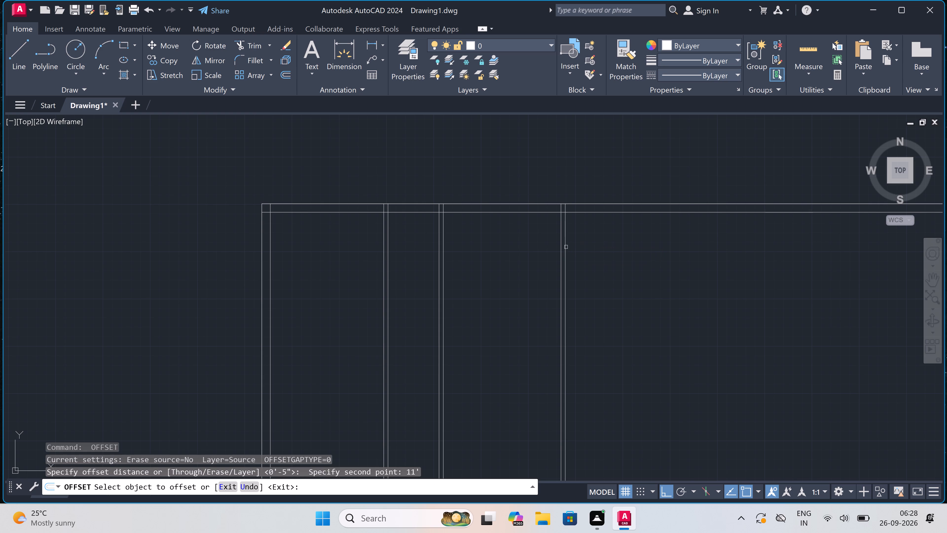
pyautogui.click(566, 246)
pyautogui.click(575, 248)
pyautogui.scroll(-5, 575, 248)
pyautogui.scroll(3, 602, 245)
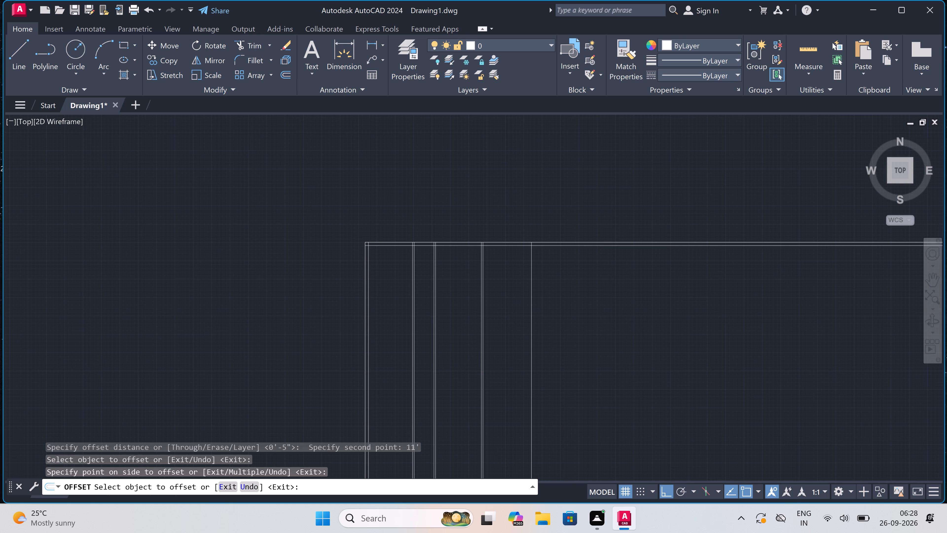
pyautogui.scroll(3, 539, 258)
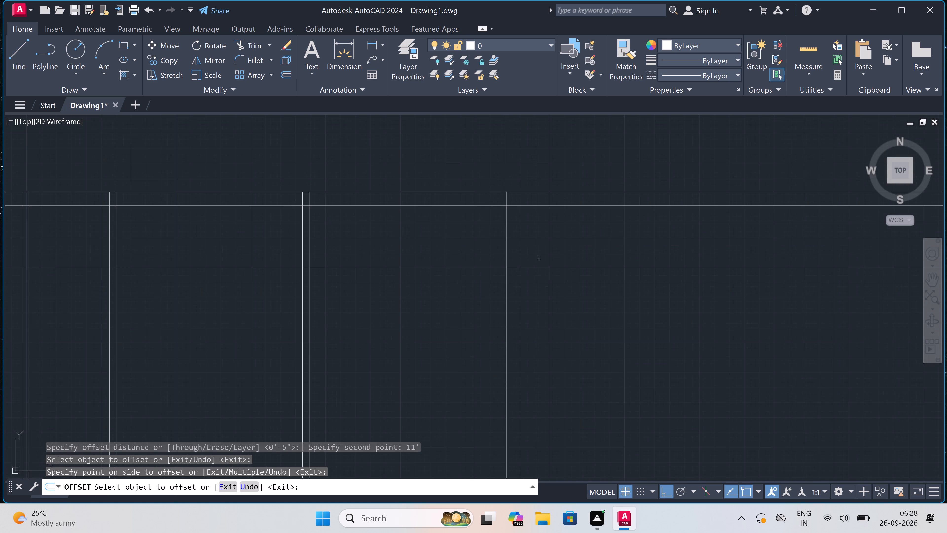
pyautogui.press('Escape')
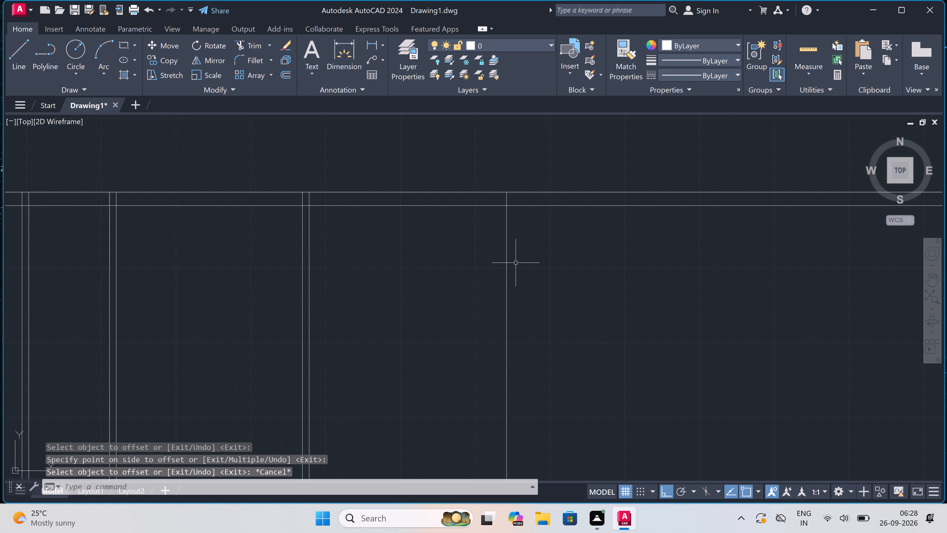
# Offset the fourth room's right boundary line 4.5" to the right to form the fourth partition.
pyautogui.press('space')
pyautogui.click(505, 256)
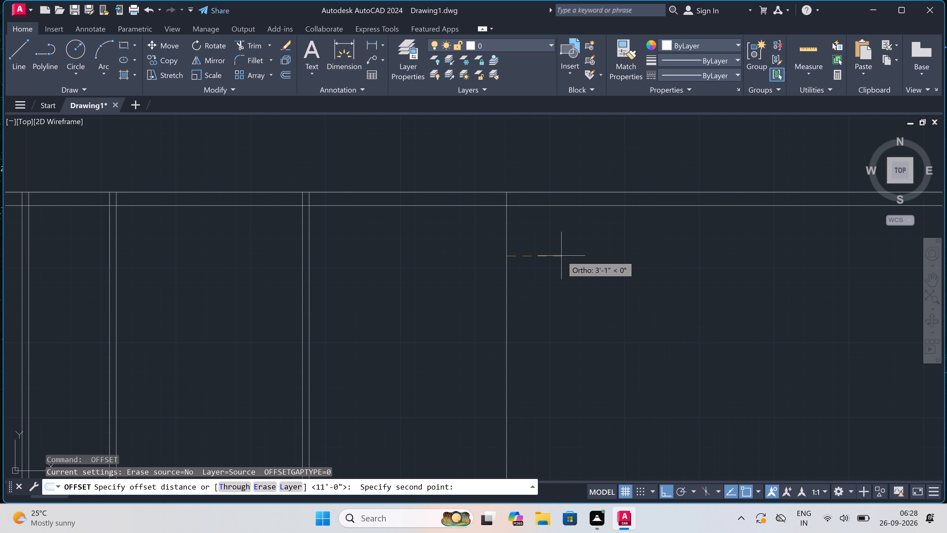
pyautogui.write('4.5"')
pyautogui.press('space')
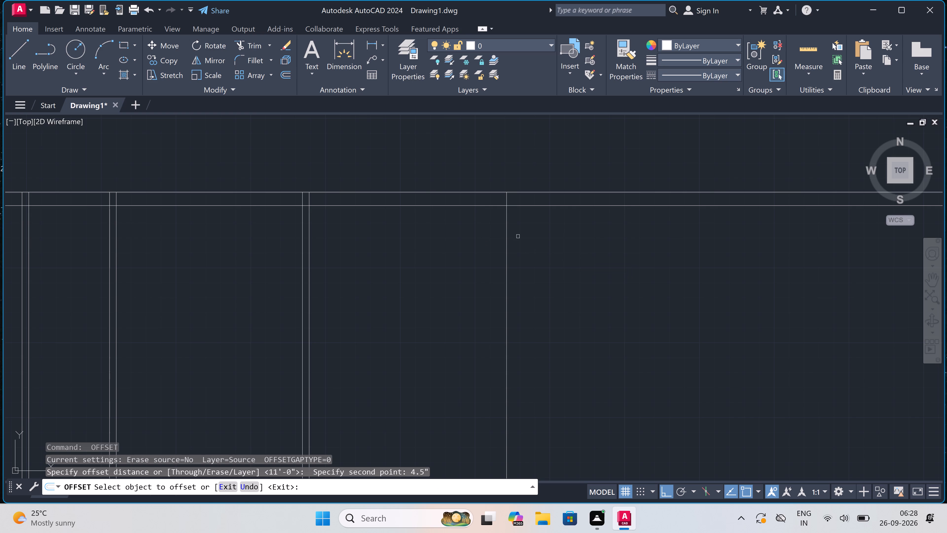
pyautogui.click(506, 223)
pyautogui.click(523, 221)
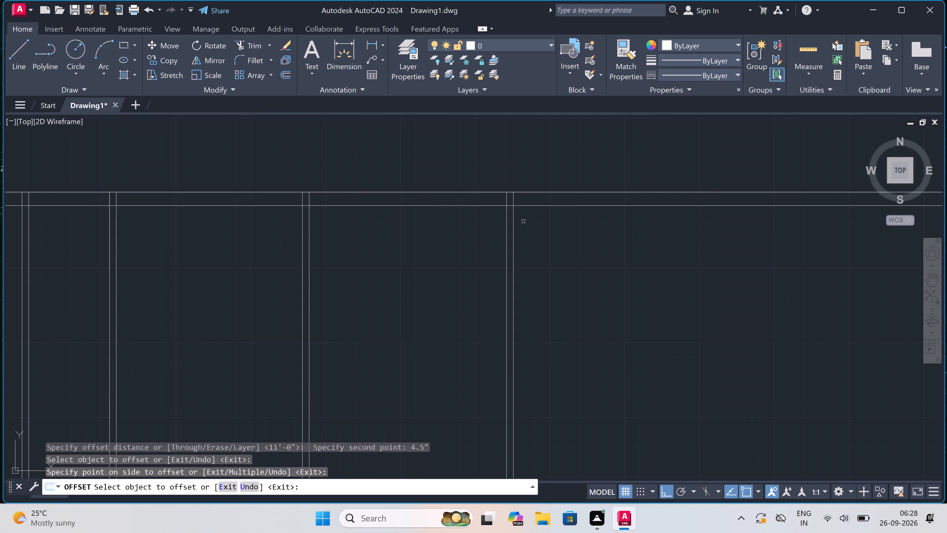
pyautogui.press('Escape')
# Start an offset measured from the fourth partition's right-hand line for the next space.
pyautogui.press('space')
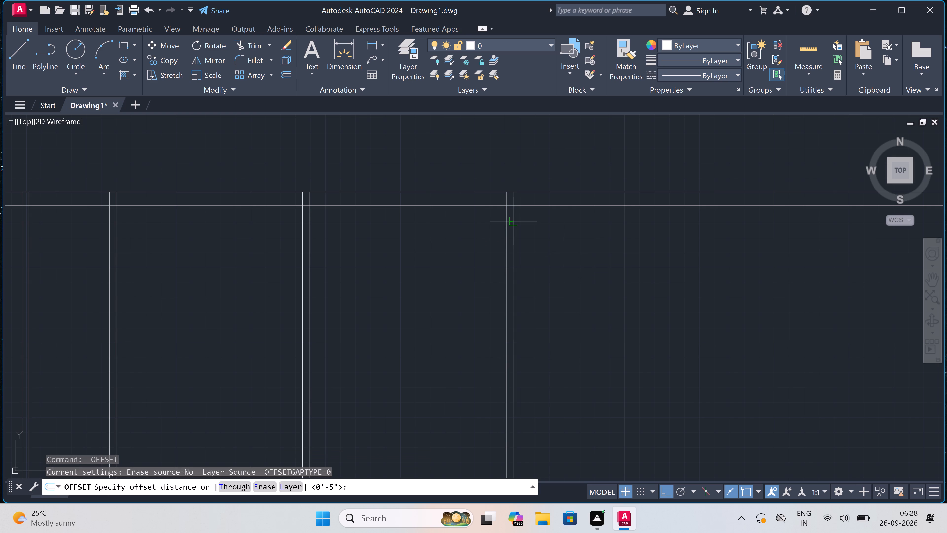
pyautogui.click(514, 224)
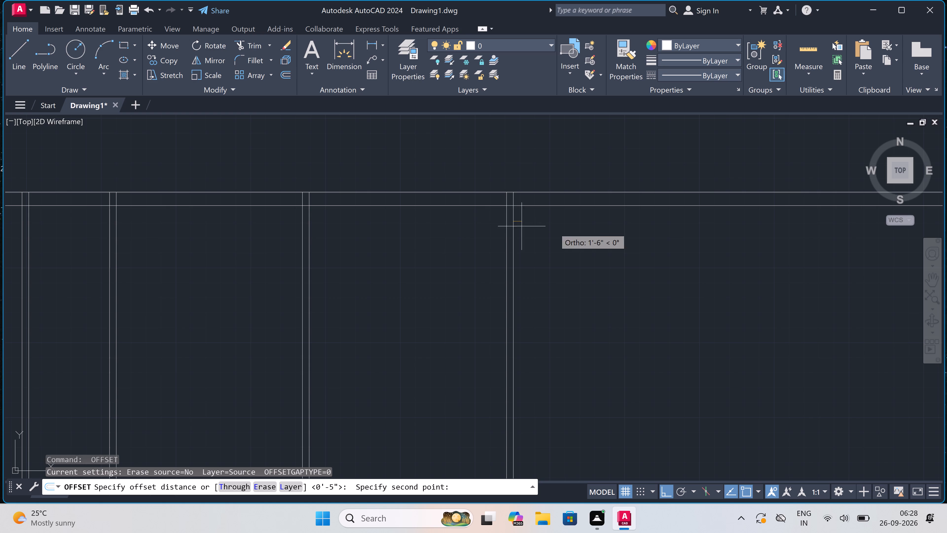
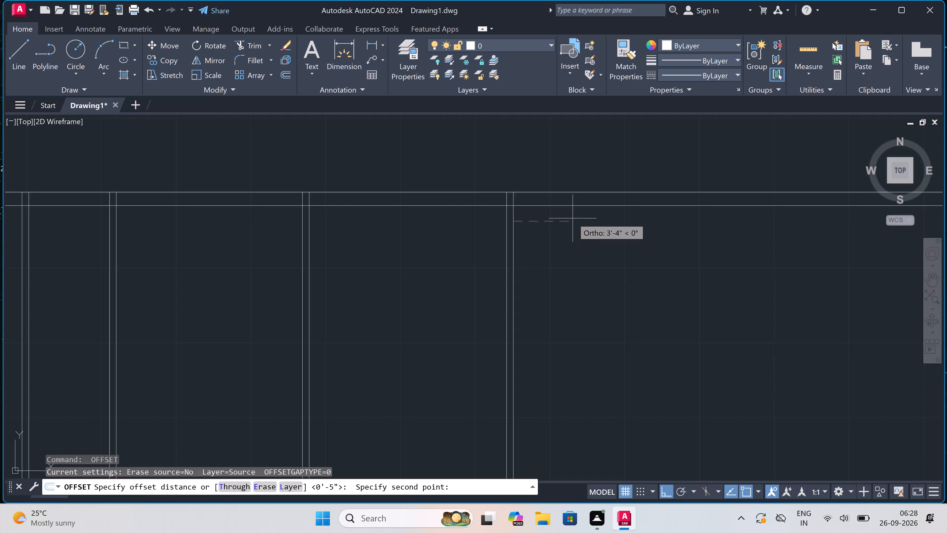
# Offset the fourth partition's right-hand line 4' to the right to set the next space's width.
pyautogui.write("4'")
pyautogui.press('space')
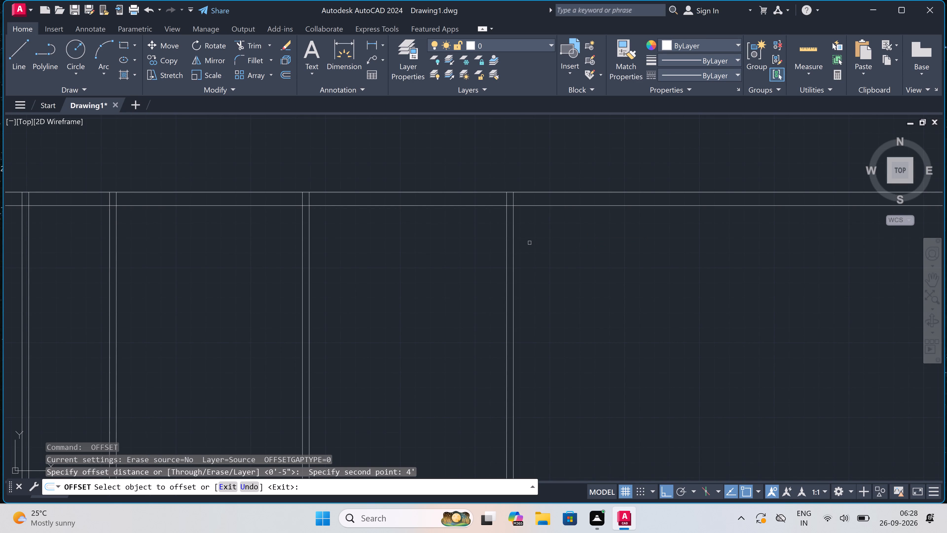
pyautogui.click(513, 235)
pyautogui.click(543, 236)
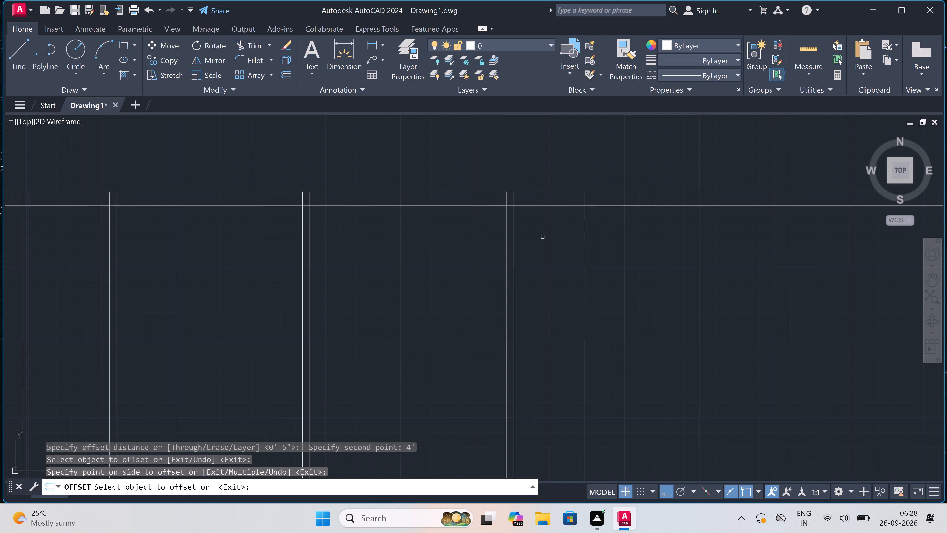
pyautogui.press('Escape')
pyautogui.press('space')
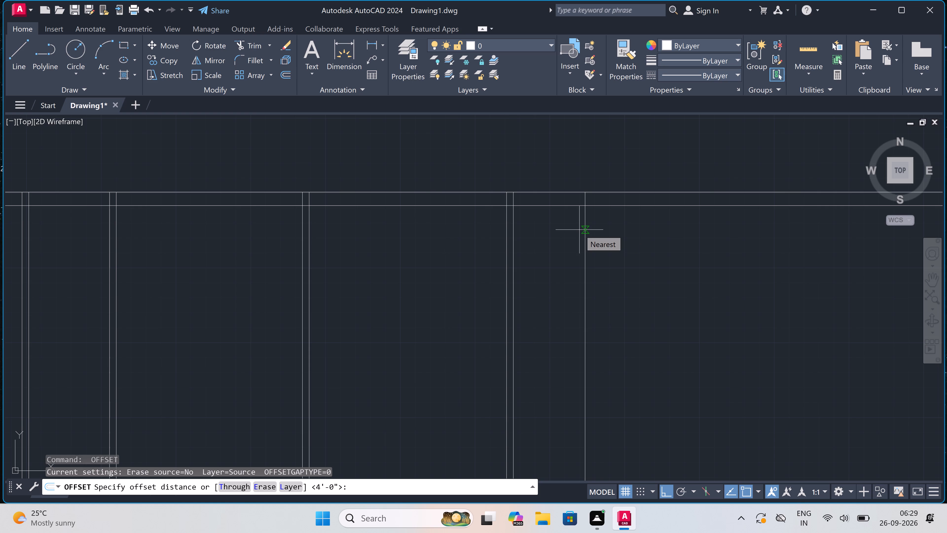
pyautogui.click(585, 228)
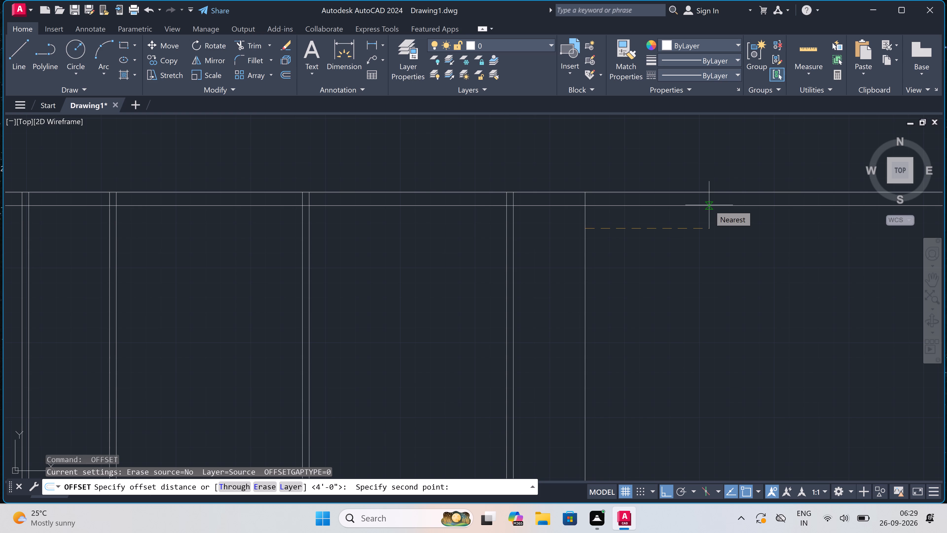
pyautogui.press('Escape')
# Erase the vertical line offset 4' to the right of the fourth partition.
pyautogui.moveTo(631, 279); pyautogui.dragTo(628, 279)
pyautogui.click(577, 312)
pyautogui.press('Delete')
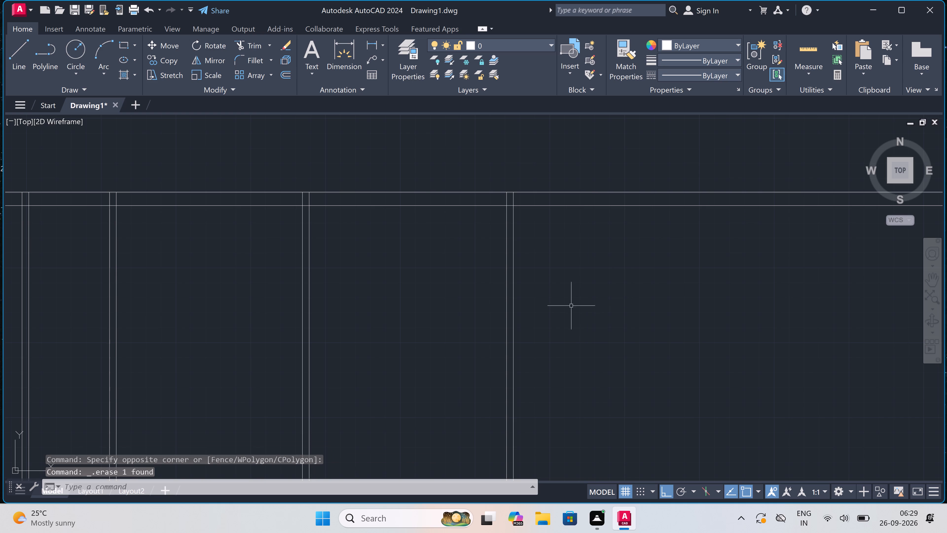
# Erase the fourth partition's right-hand line, keeping the fourth room's right boundary line.
pyautogui.click(513, 254)
pyautogui.press('Delete')
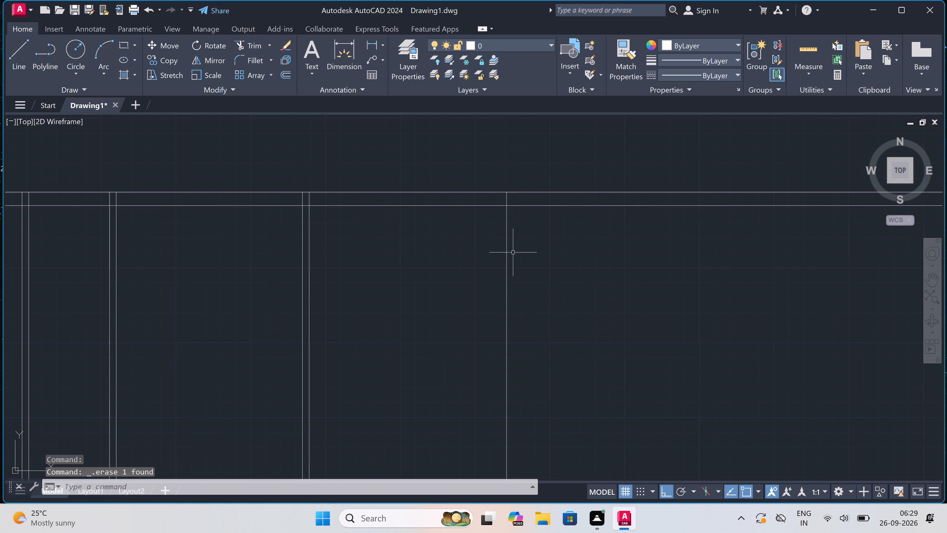
# Offset the fourth room's right boundary line 9" to the right to form a 9" wall.
pyautogui.click(513, 252)
pyautogui.press('o')
pyautogui.press('space')
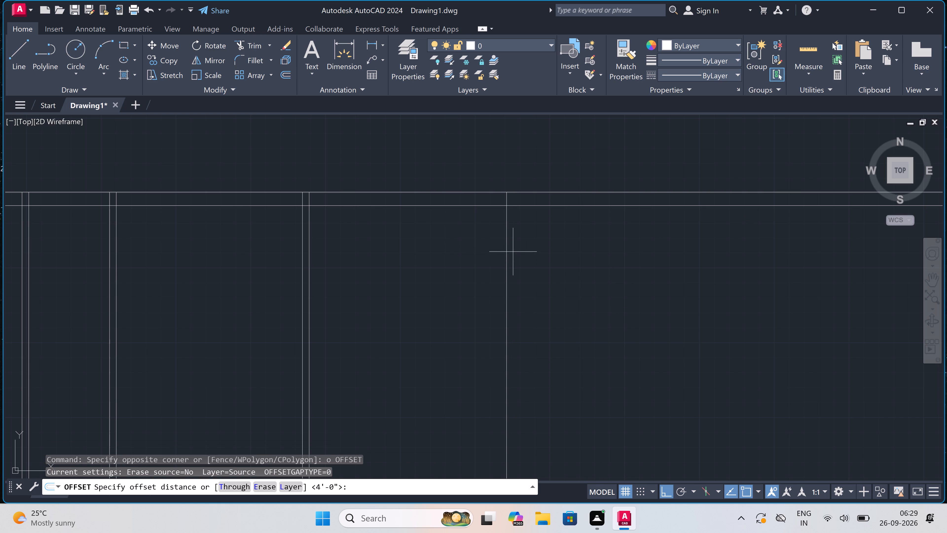
pyautogui.click(510, 250)
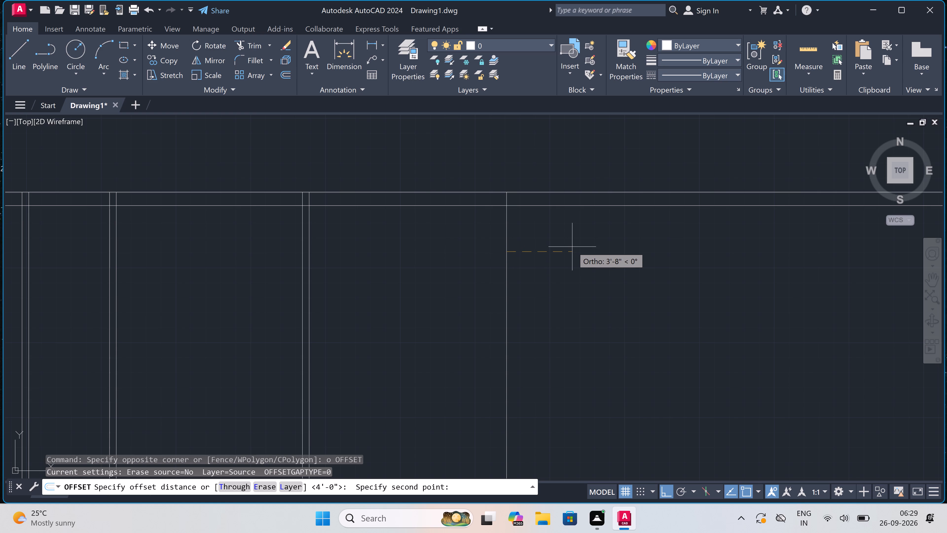
pyautogui.press('9')
pyautogui.write('"')
pyautogui.press('space')
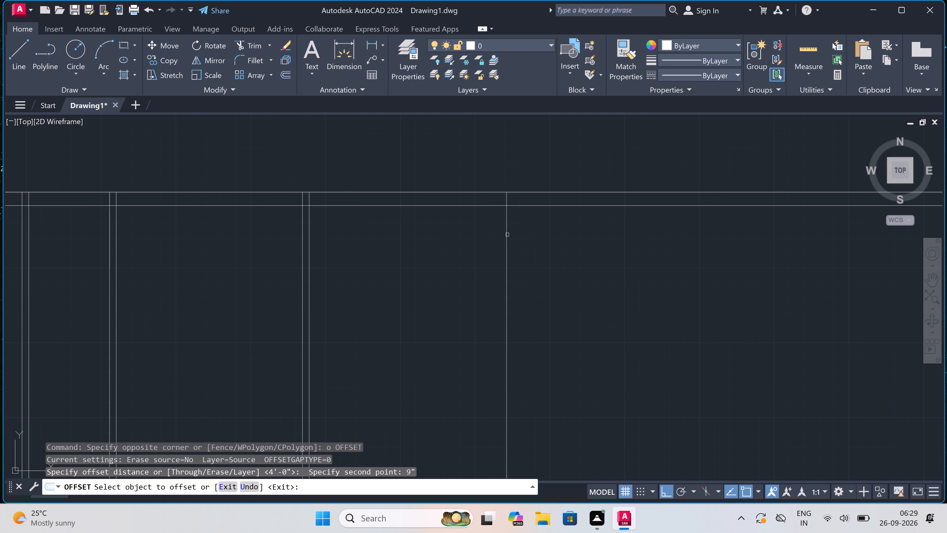
pyautogui.click(507, 235)
pyautogui.click(507, 232)
pyautogui.press('Escape')
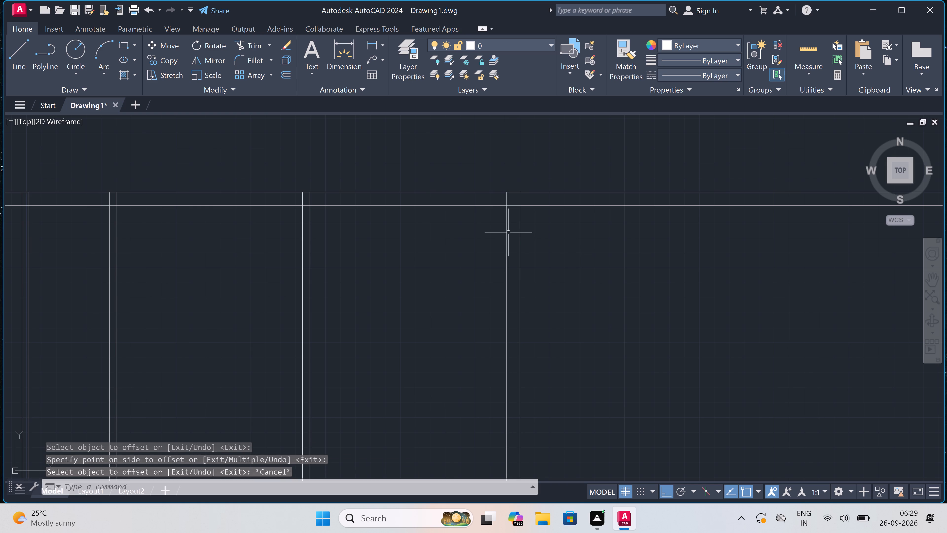
# Offset the new 9" wall's right-hand line 4'0" to the right to set the last space's width.
pyautogui.press('space')
pyautogui.click(523, 241)
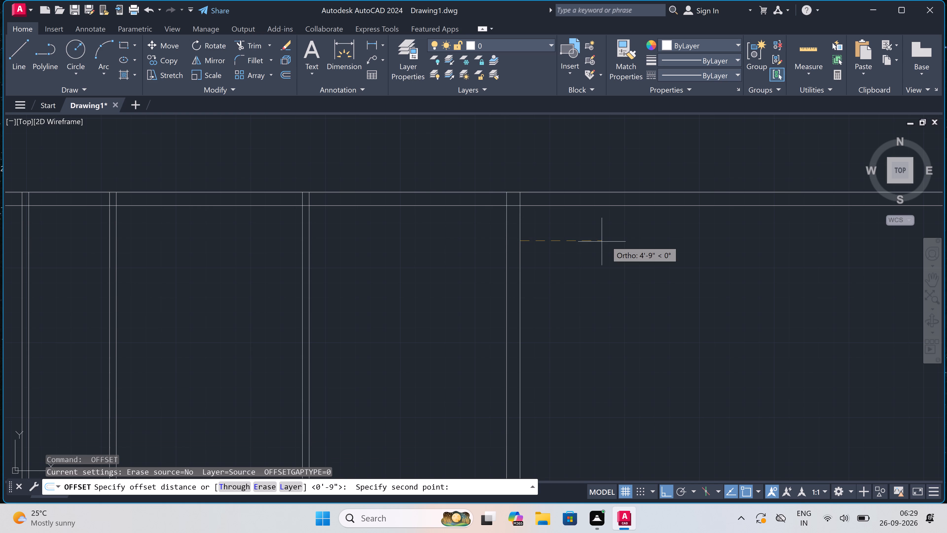
pyautogui.write('4\'0"')
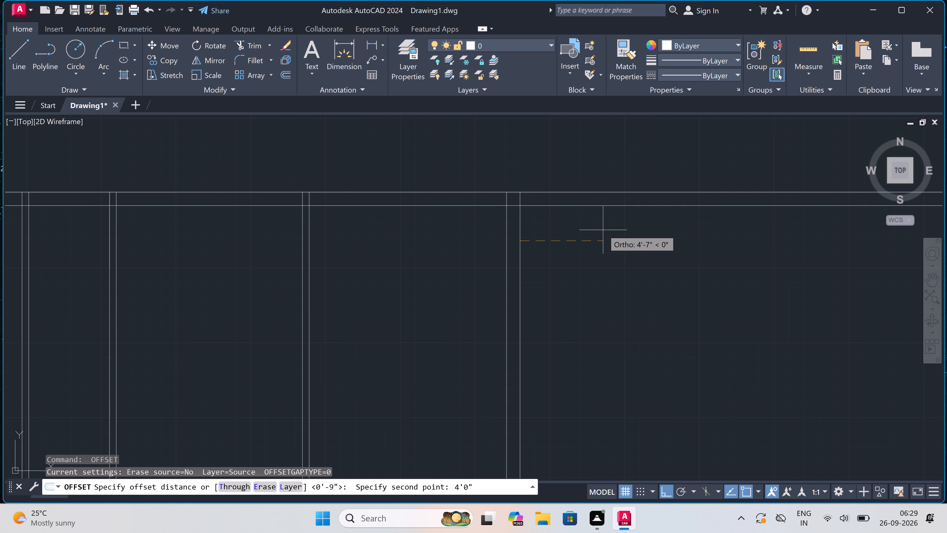
pyautogui.press('space')
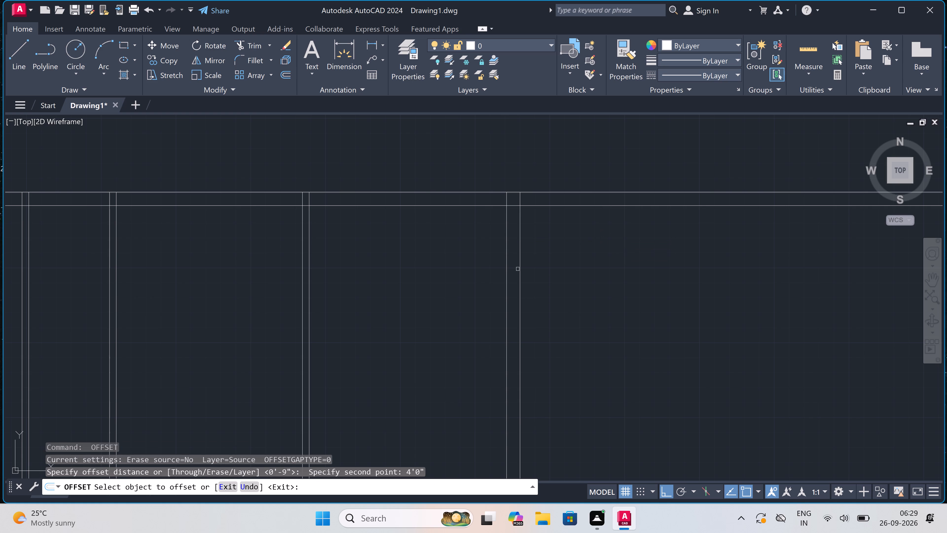
pyautogui.click(521, 263)
pyautogui.click(538, 264)
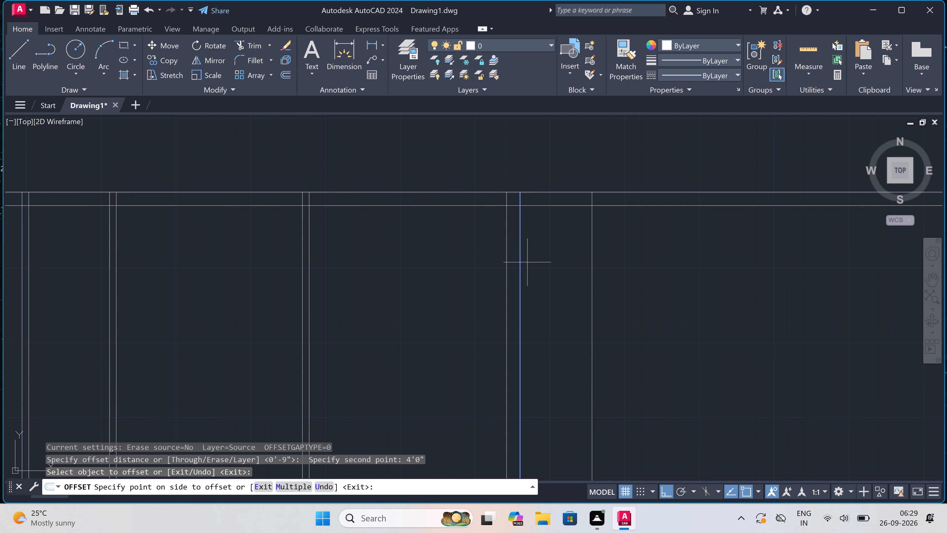
pyautogui.press('Escape')
# Offset the last space's right boundary line 4.5" to the right to form its end wall.
pyautogui.press('space')
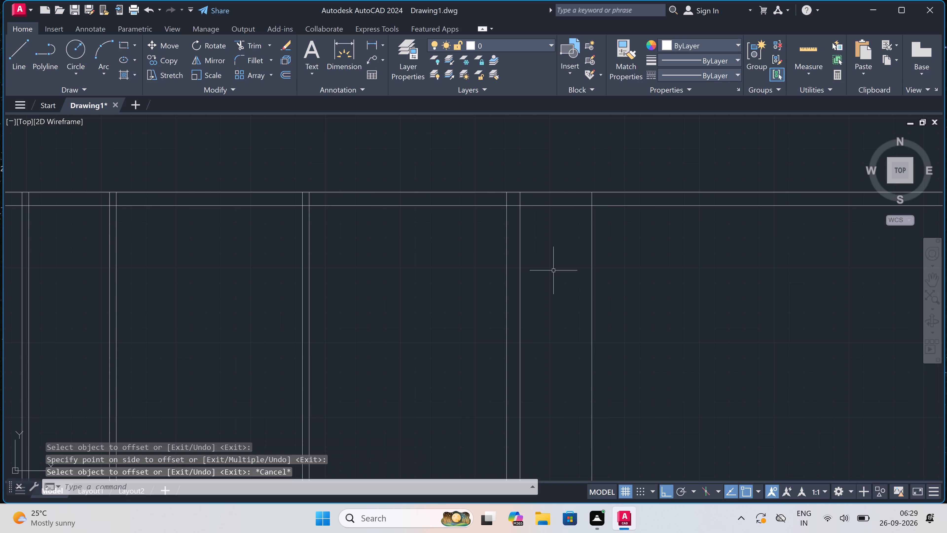
pyautogui.click(589, 272)
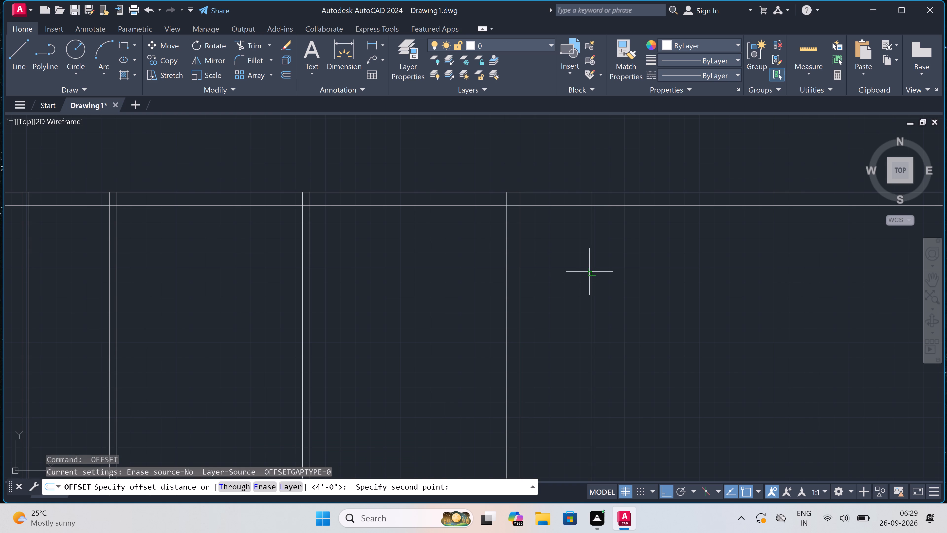
pyautogui.write('4.5"')
pyautogui.press('space')
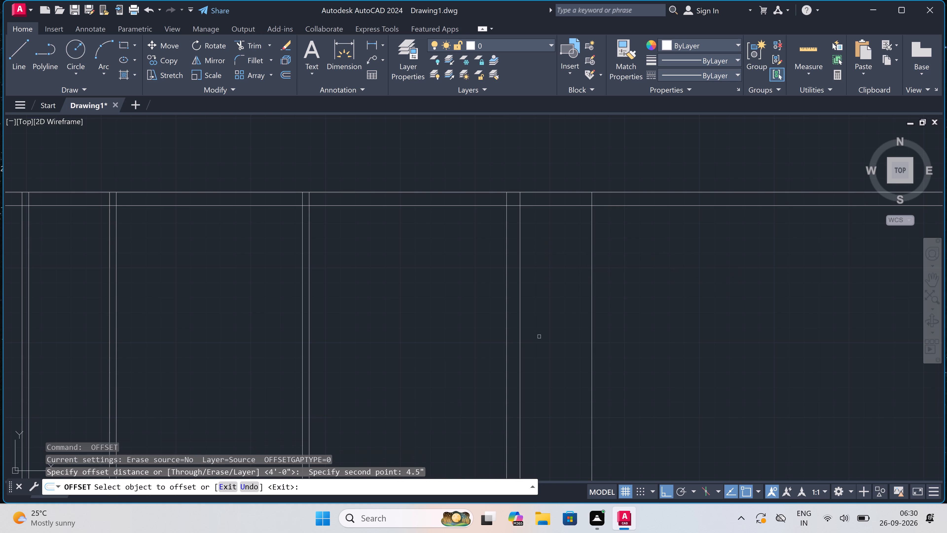
pyautogui.click(591, 293)
pyautogui.click(610, 288)
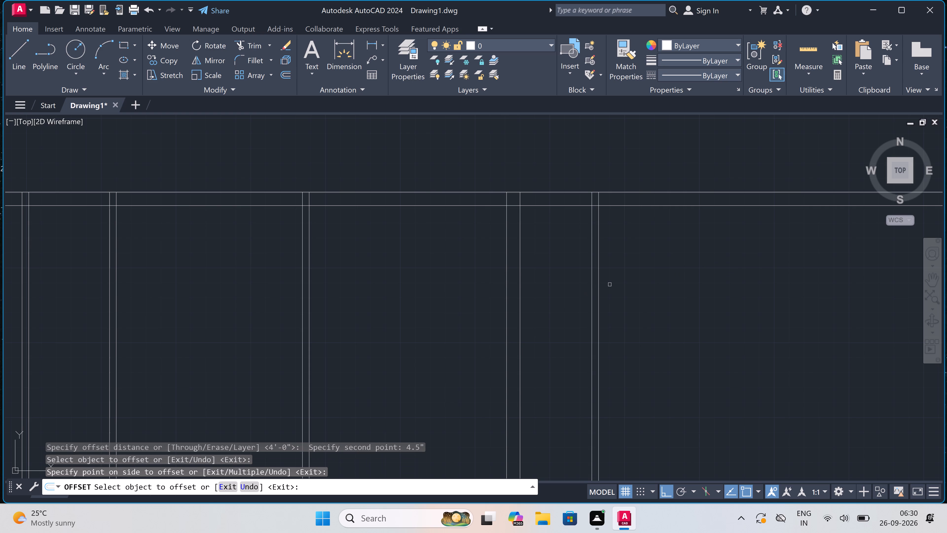
pyautogui.press('Escape')
# Trim both top outer wall lines where they extend past the rightmost vertical wall line.
pyautogui.press('t')
pyautogui.press('r')
pyautogui.press('space')
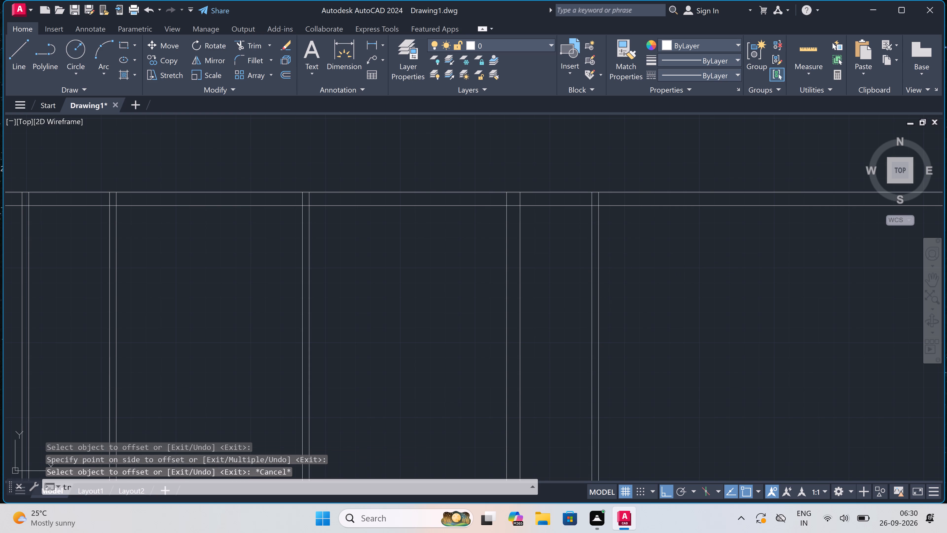
pyautogui.click(610, 163)
pyautogui.click(626, 263)
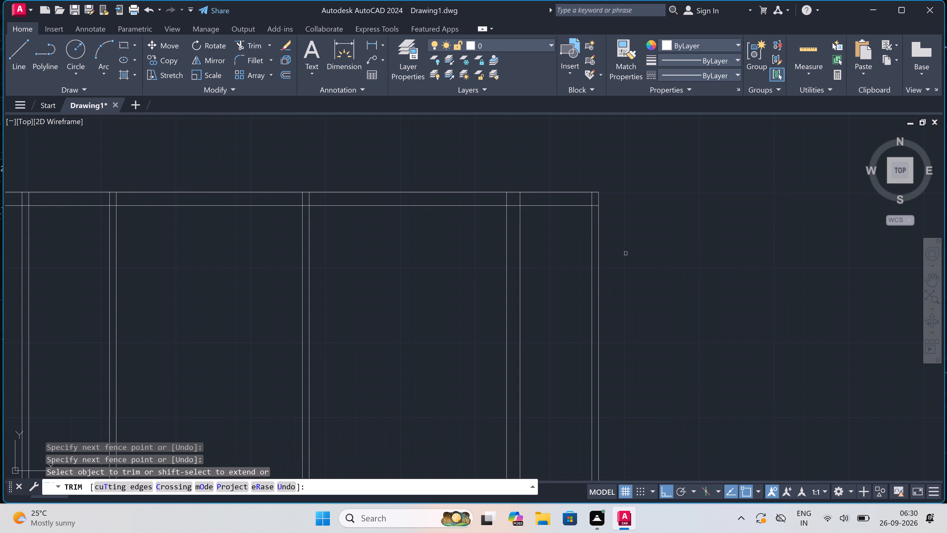
# Trim the overlapping inner wall line ends at the plan's top-left corner to form a clean corner.
pyautogui.scroll(-3, 626, 253)
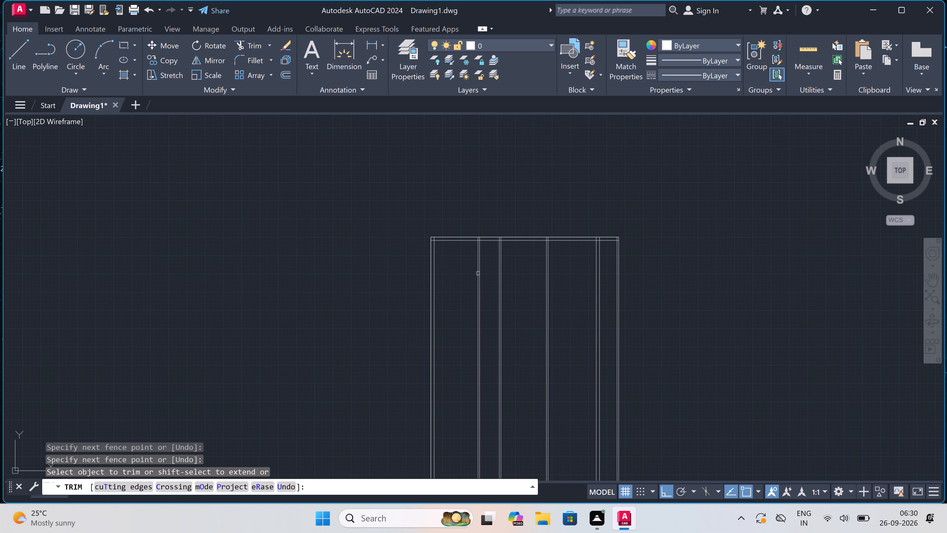
pyautogui.scroll(3, 429, 239)
pyautogui.scroll(2, 450, 238)
pyautogui.click(447, 236)
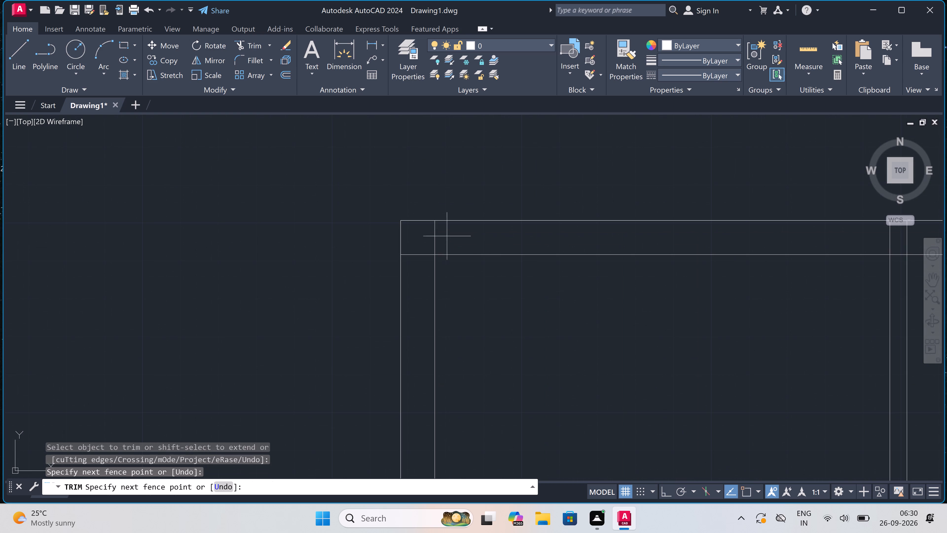
pyautogui.click(409, 251)
pyautogui.click(412, 244)
pyautogui.click(416, 273)
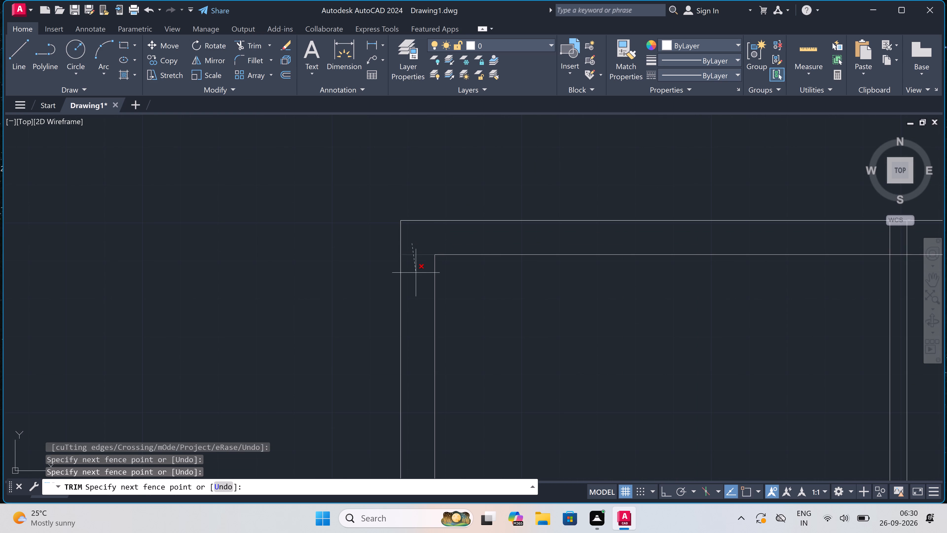
# Trim the first partition's lines inside the top wall and the inner wall line between them to open the junction.
pyautogui.scroll(-3, 417, 273)
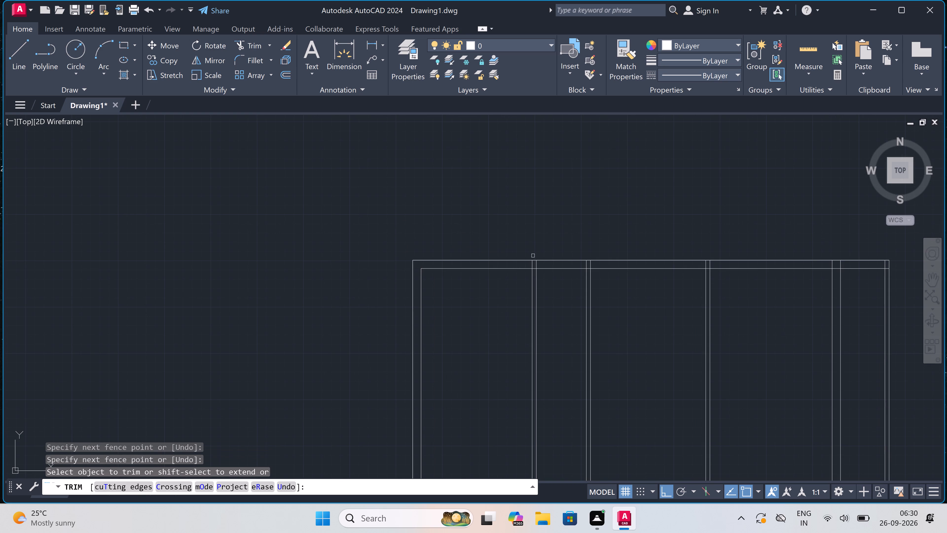
pyautogui.scroll(4, 537, 263)
pyautogui.click(569, 268)
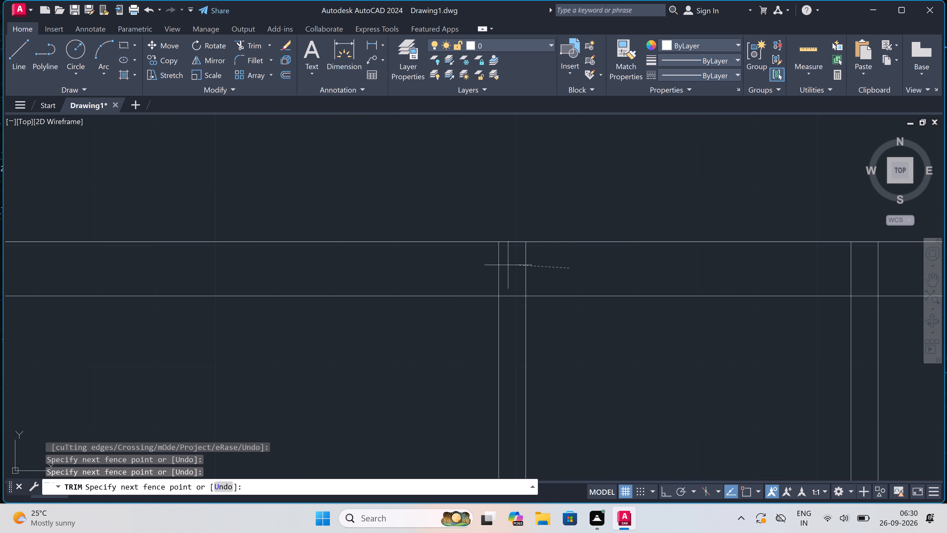
pyautogui.click(466, 265)
pyautogui.click(512, 273)
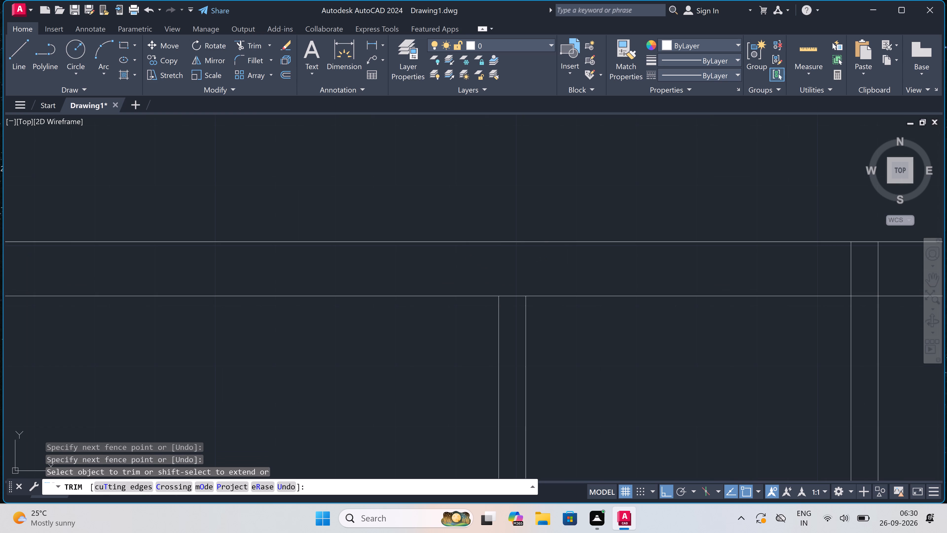
pyautogui.click(517, 325)
# Trim the second partition's lines inside the top wall and the inner wall line between them to open the junction.
pyautogui.scroll(-4, 517, 325)
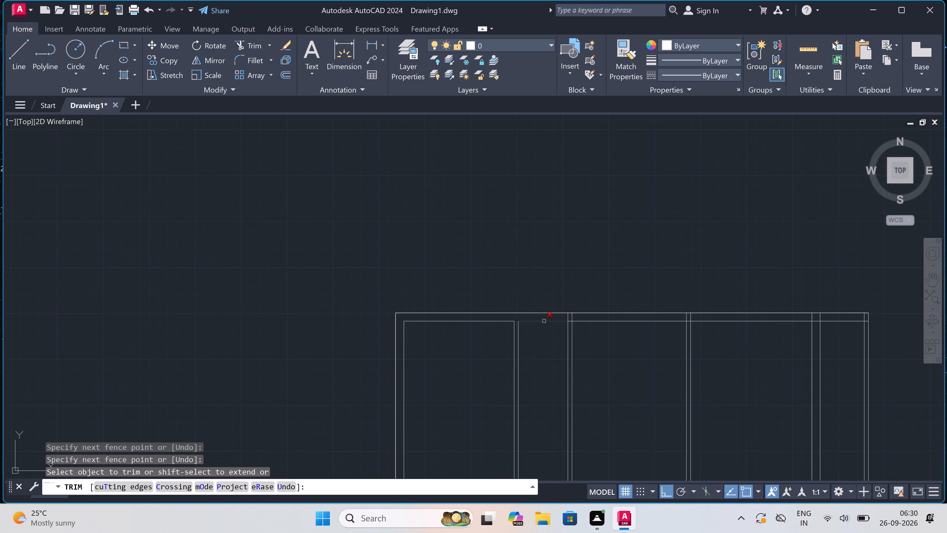
pyautogui.scroll(3, 561, 321)
pyautogui.click(553, 304)
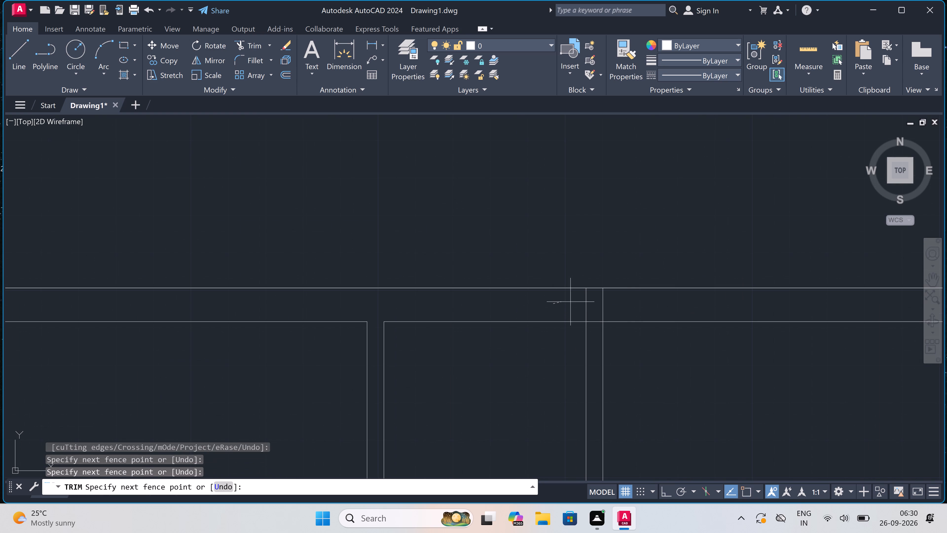
pyautogui.doubleClick(635, 304)
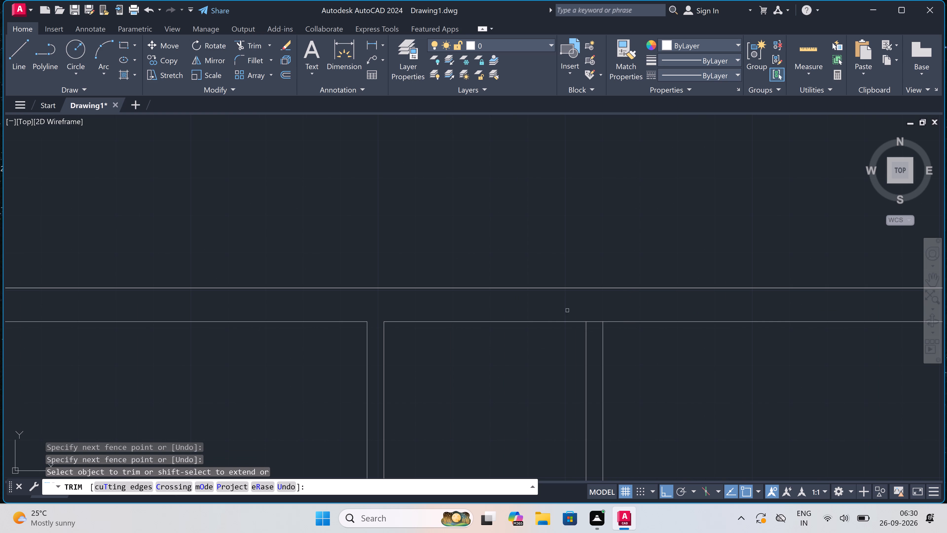
pyautogui.click(592, 320)
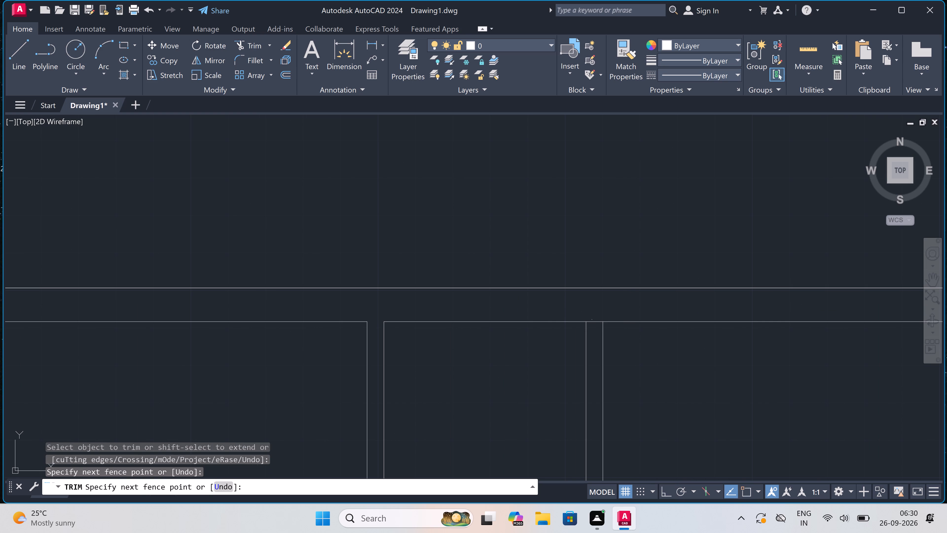
pyautogui.click(598, 340)
# Trim the third partition's lines inside the top wall and the inner wall line between them to open the junction.
pyautogui.scroll(-5, 534, 326)
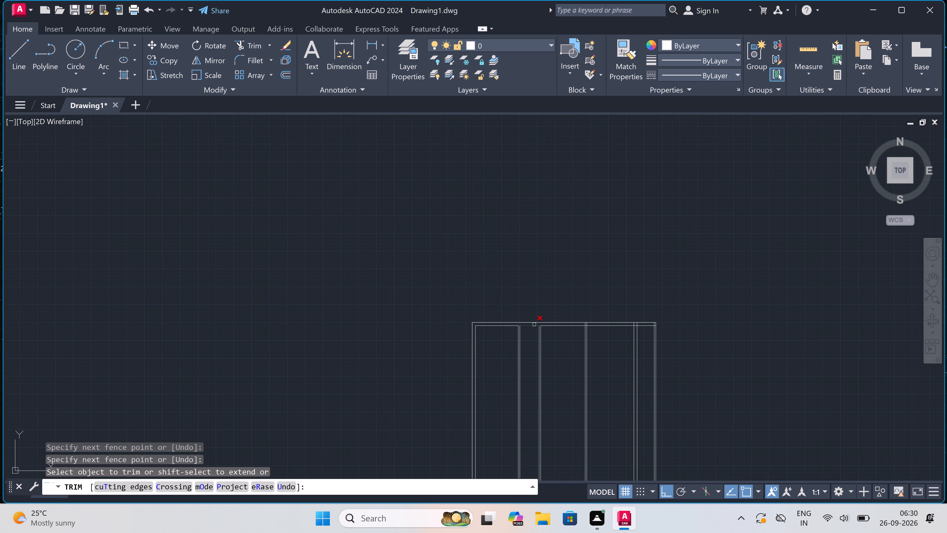
pyautogui.scroll(4, 591, 322)
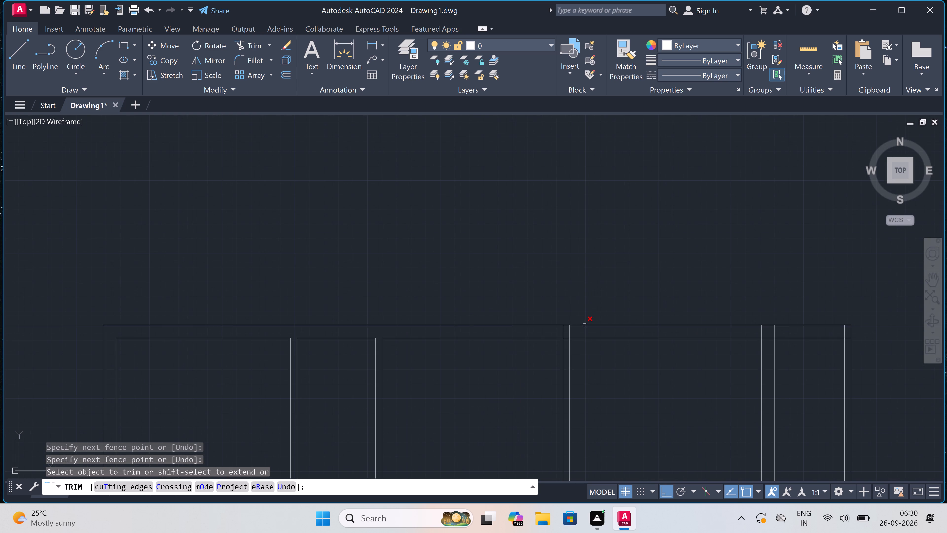
pyautogui.scroll(2, 575, 332)
pyautogui.click(575, 330)
pyautogui.click(523, 323)
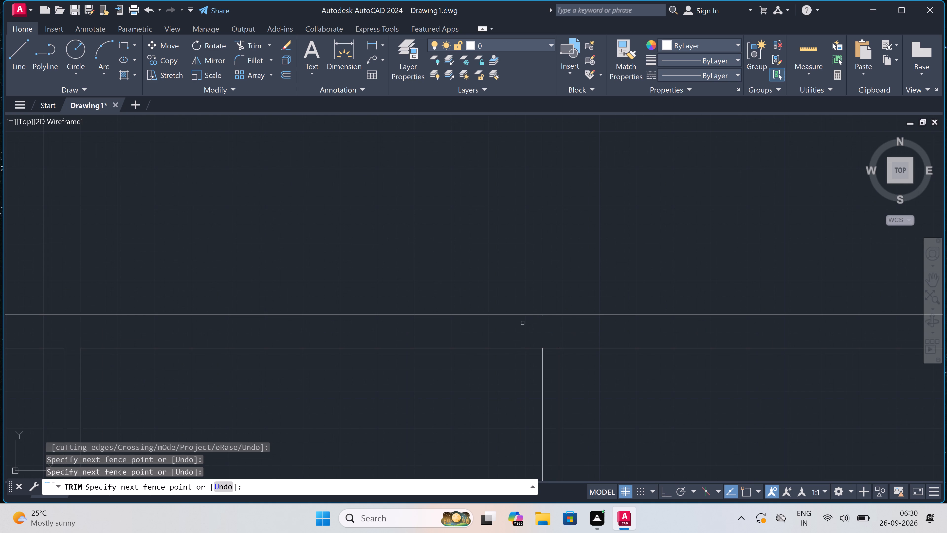
pyautogui.scroll(3, 540, 334)
pyautogui.click(576, 356)
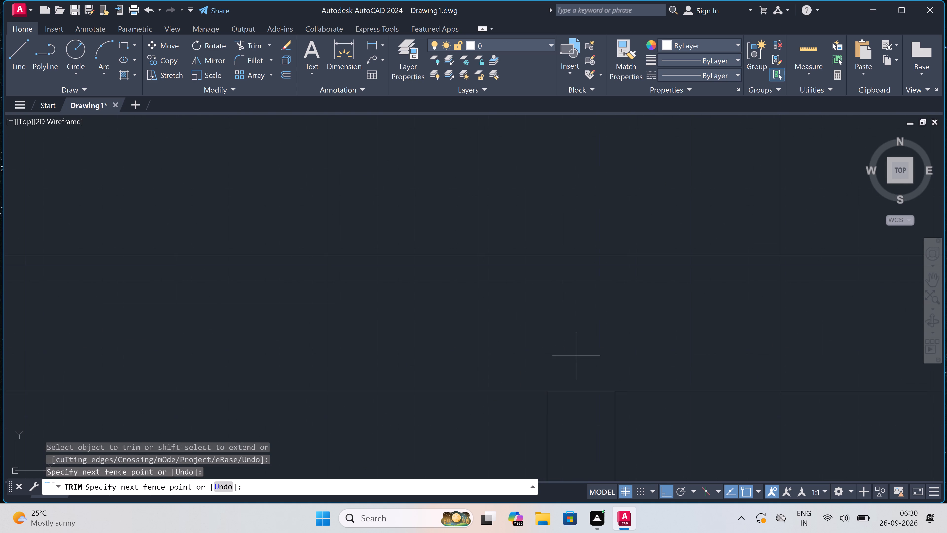
pyautogui.click(577, 427)
# Trim the fourth partition's lines inside the top wall and the inner wall line between them to open the junction.
pyautogui.scroll(-8, 566, 396)
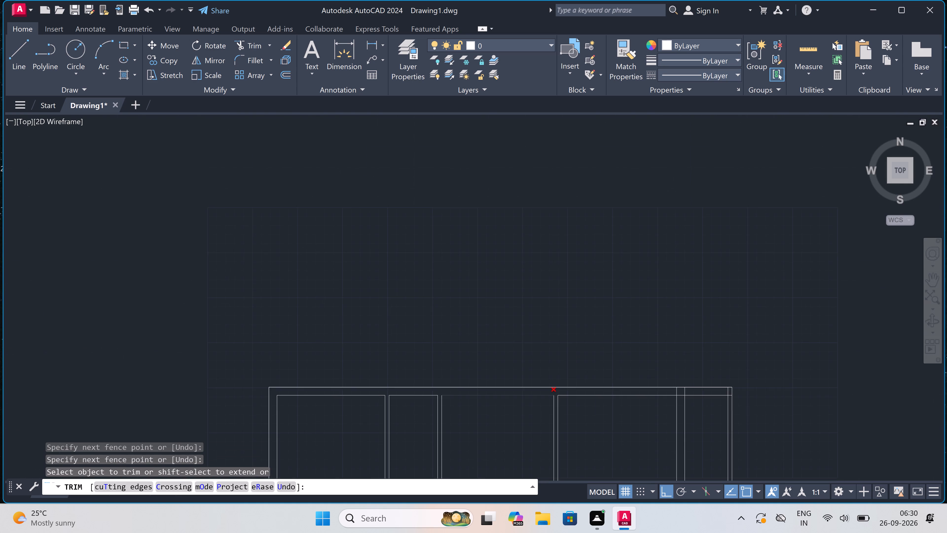
pyautogui.scroll(3, 644, 394)
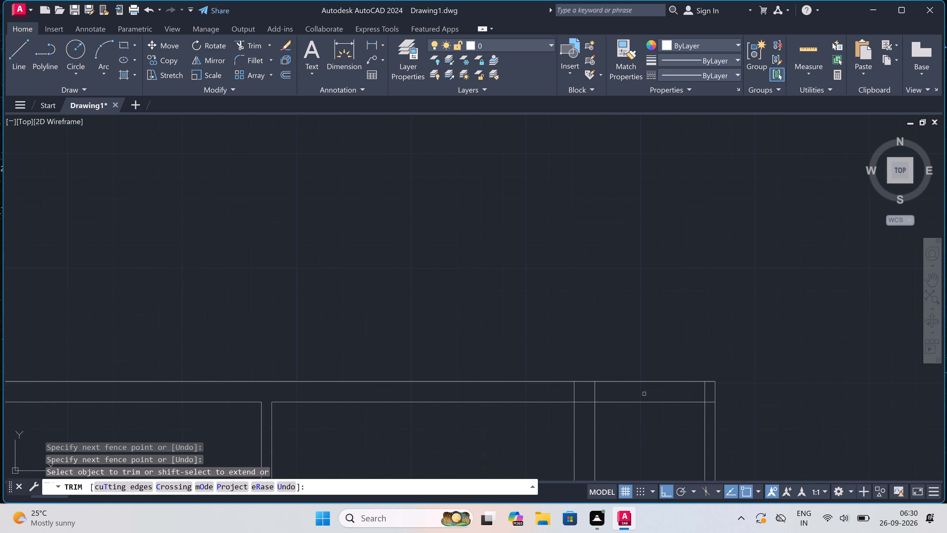
pyautogui.scroll(2, 570, 400)
pyautogui.click(559, 385)
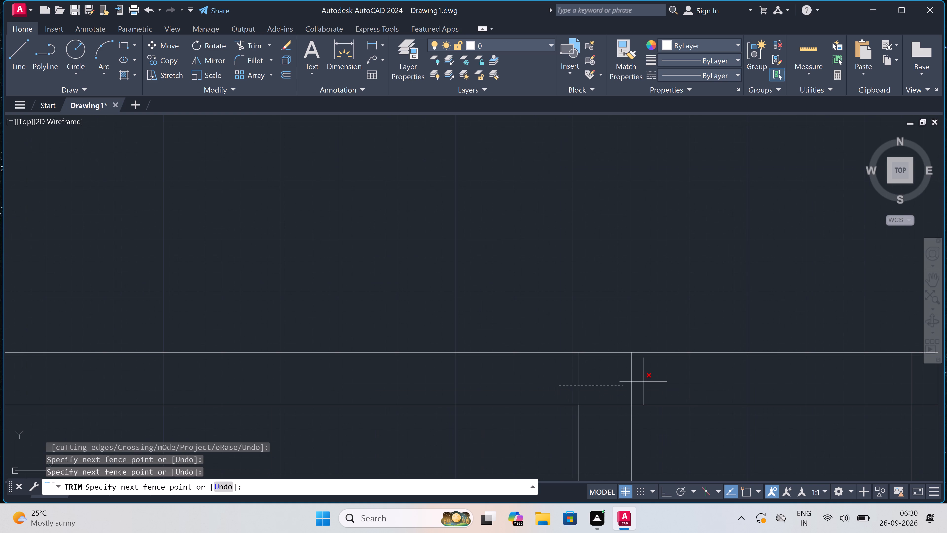
pyautogui.click(643, 381)
pyautogui.click(612, 394)
pyautogui.click(609, 419)
# Trim the overlapping inner wall line ends at the plan's top-right corner to form a clean corner.
pyautogui.scroll(-5, 557, 394)
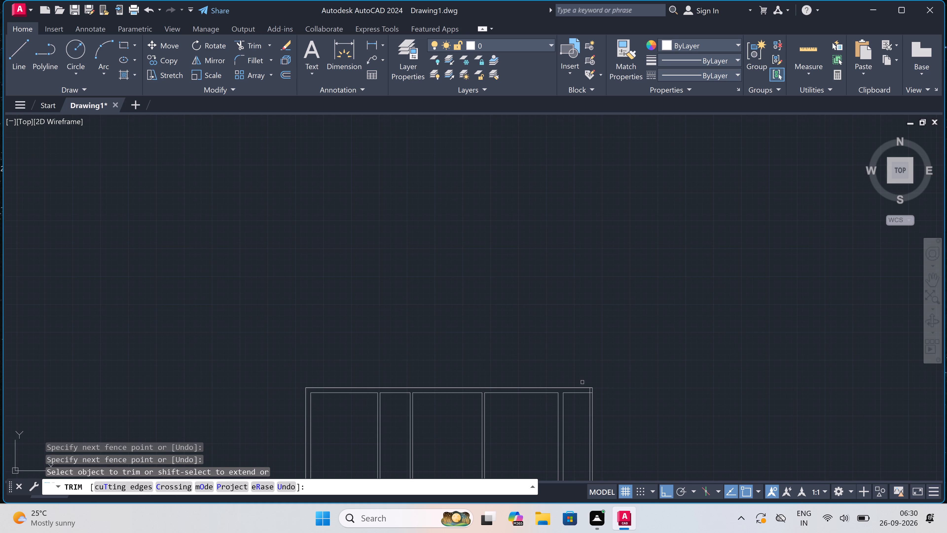
pyautogui.scroll(4, 590, 387)
pyautogui.scroll(3, 596, 428)
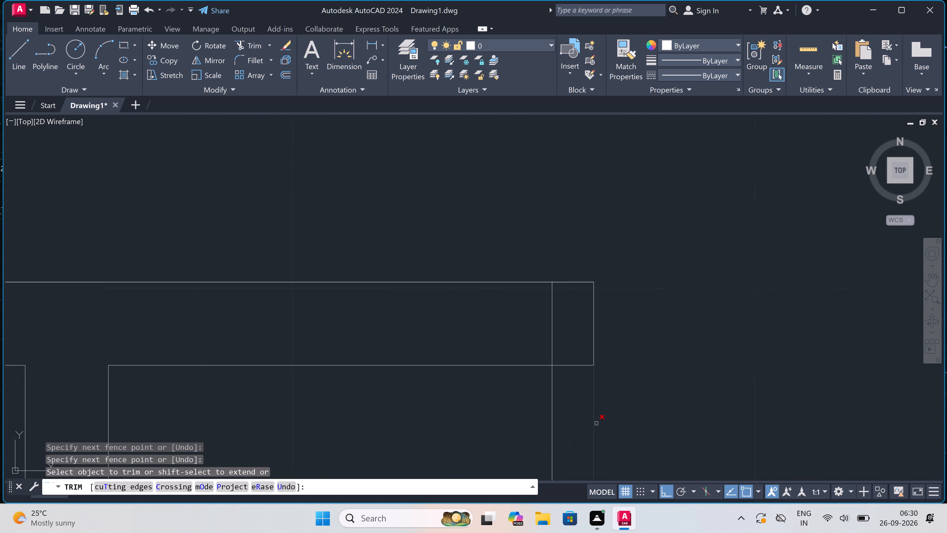
pyautogui.click(558, 363)
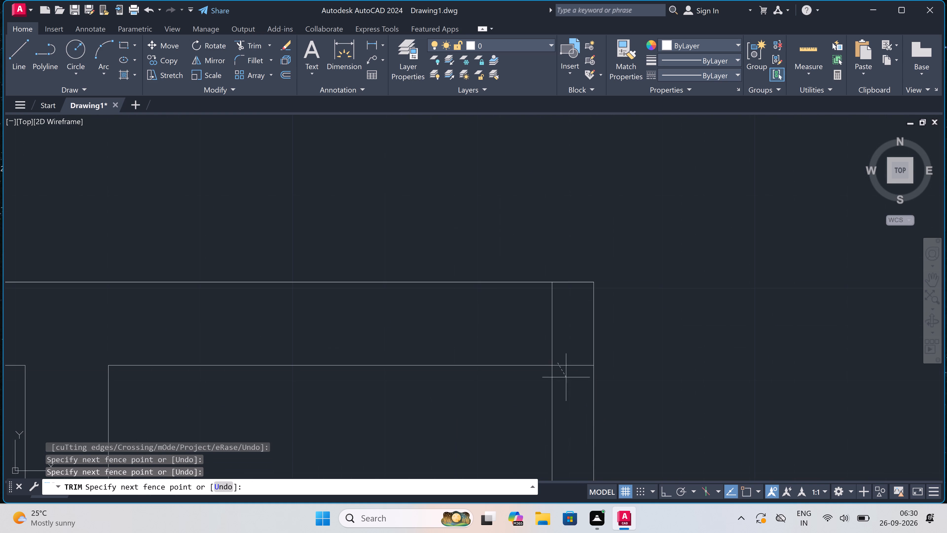
pyautogui.click(568, 381)
pyautogui.click(564, 336)
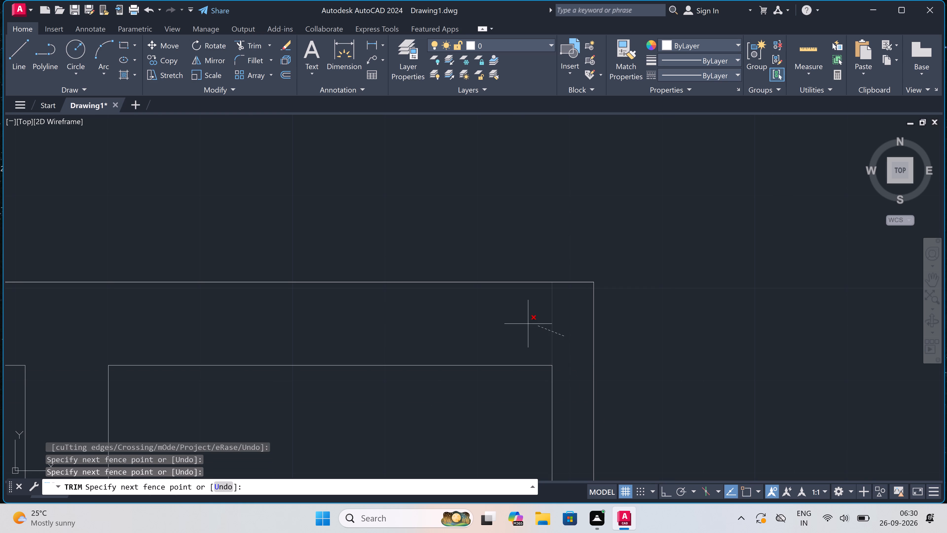
pyautogui.click(527, 324)
pyautogui.press('Escape')
# Offset the leftmost room's inner top wall line 11' downward to set the room's depth.
pyautogui.scroll(-3, 530, 261)
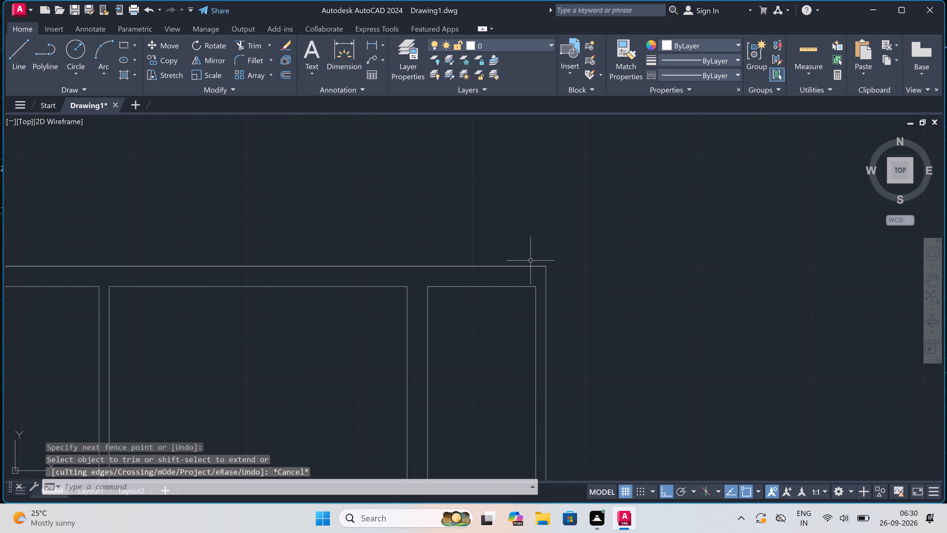
pyautogui.scroll(-3, 530, 261)
pyautogui.scroll(-2, 466, 247)
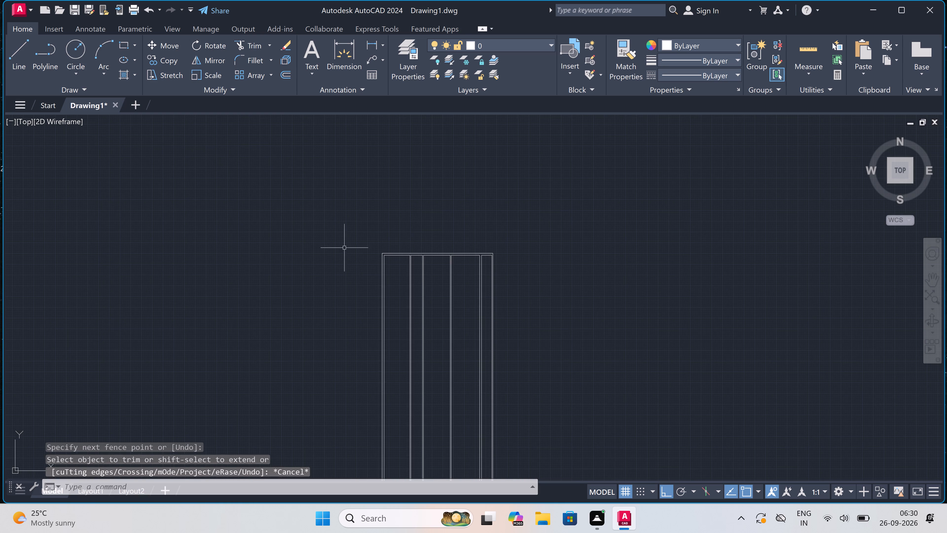
pyautogui.scroll(3, 327, 248)
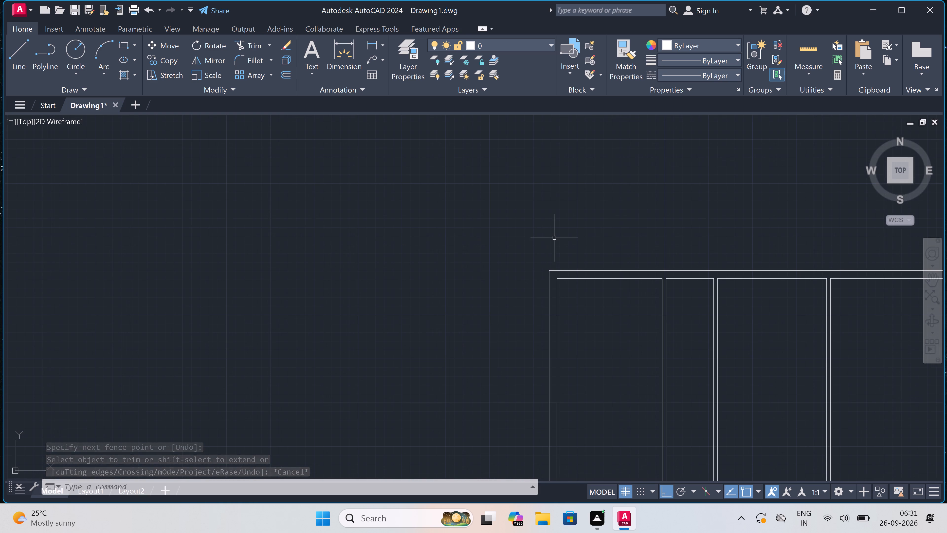
pyautogui.press('o')
pyautogui.press('space')
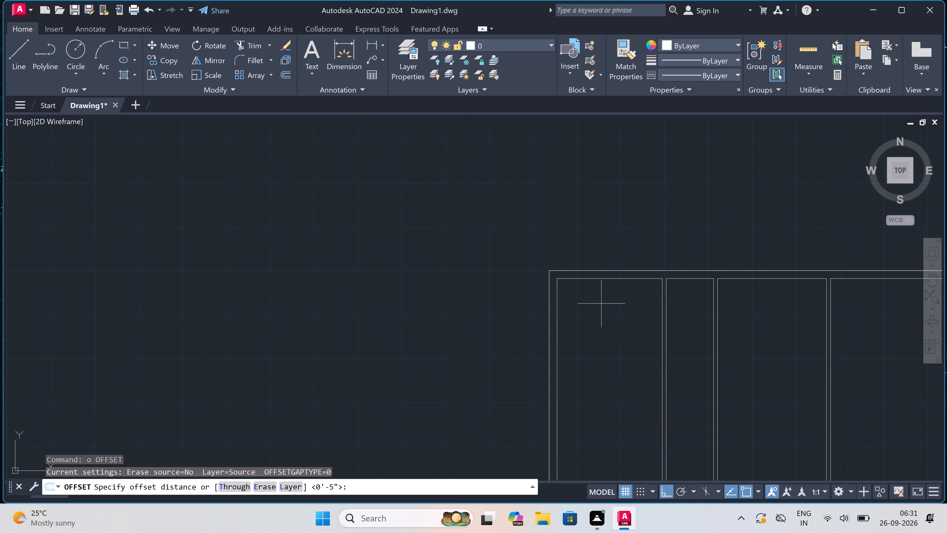
pyautogui.click(601, 282)
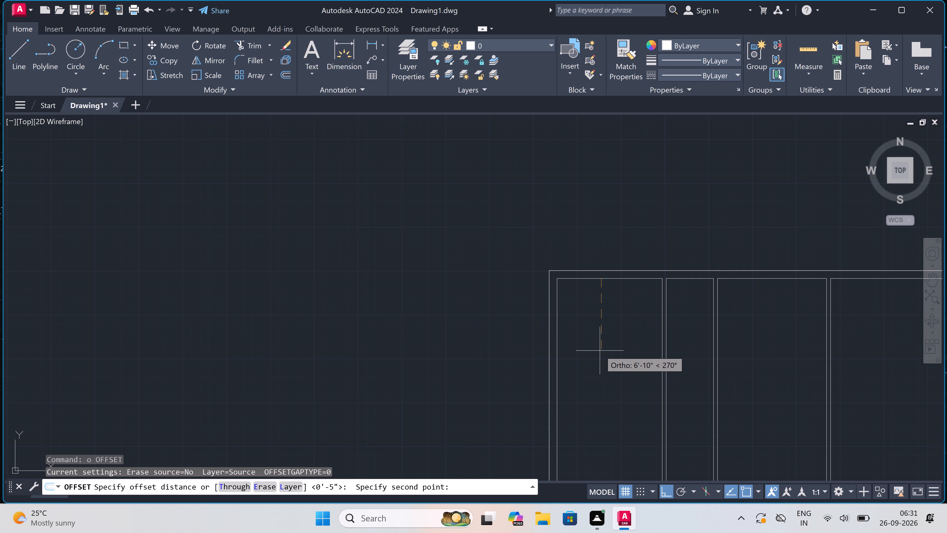
pyautogui.write("11'")
pyautogui.press('space')
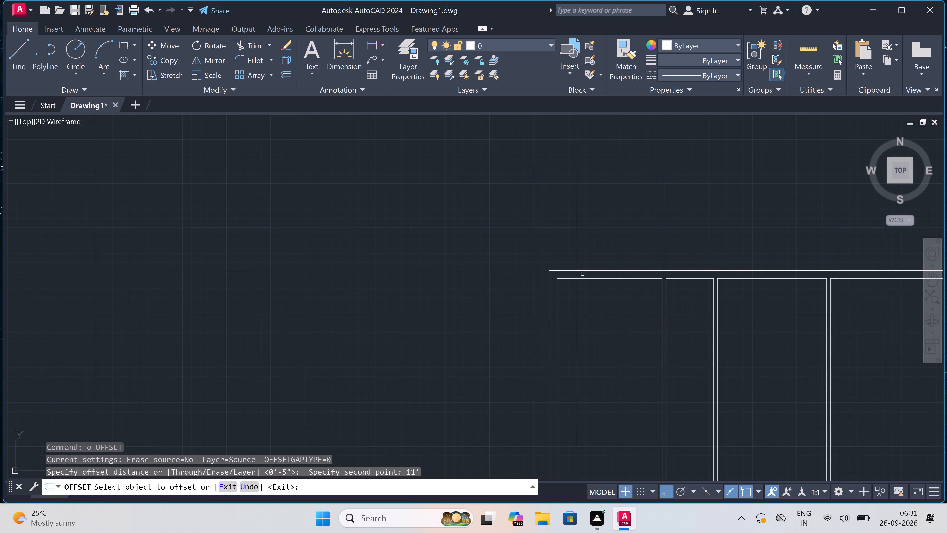
pyautogui.moveTo(585, 279); pyautogui.dragTo(587, 283)
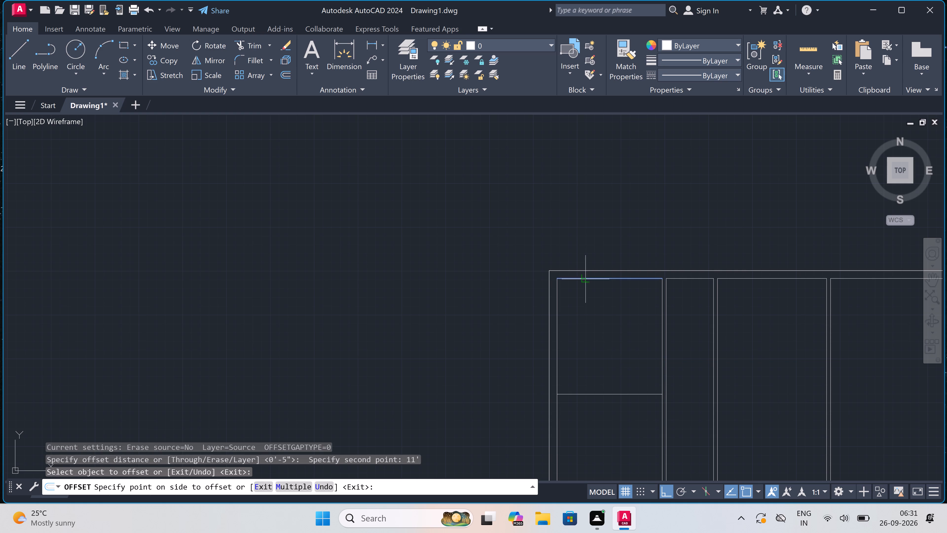
pyautogui.click(587, 300)
pyautogui.press('Escape')
# Offset the leftmost room's new horizontal line 4.5" downward to give the cross wall its thickness.
pyautogui.press('space')
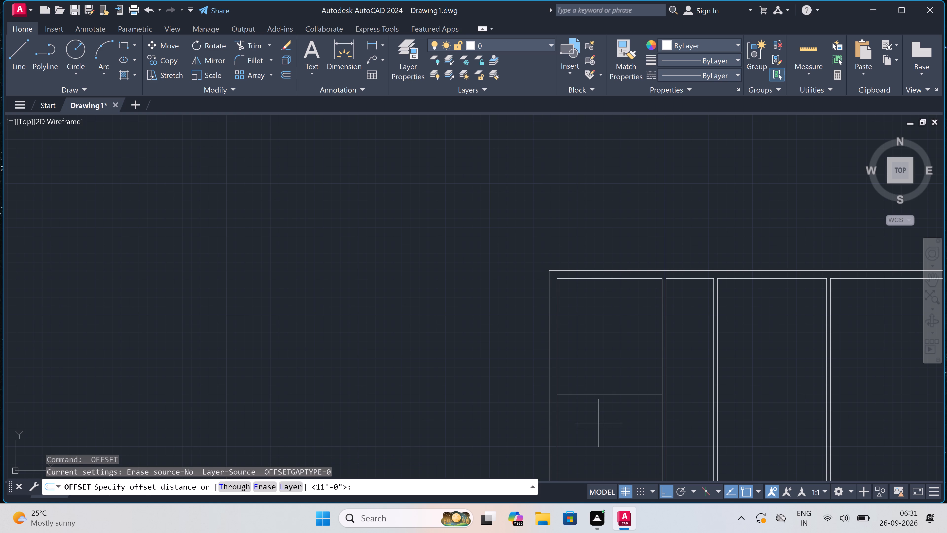
pyautogui.click(590, 394)
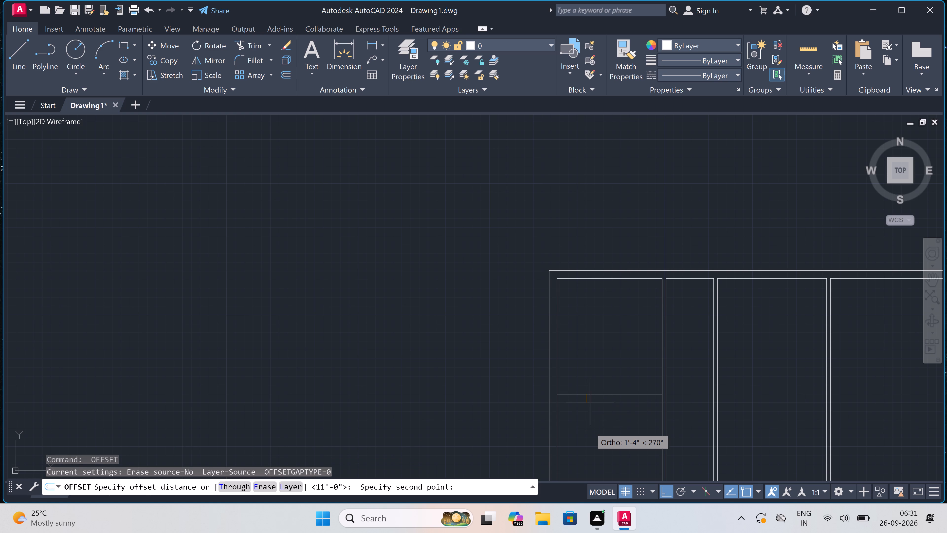
pyautogui.write('4.5"')
pyautogui.press('space')
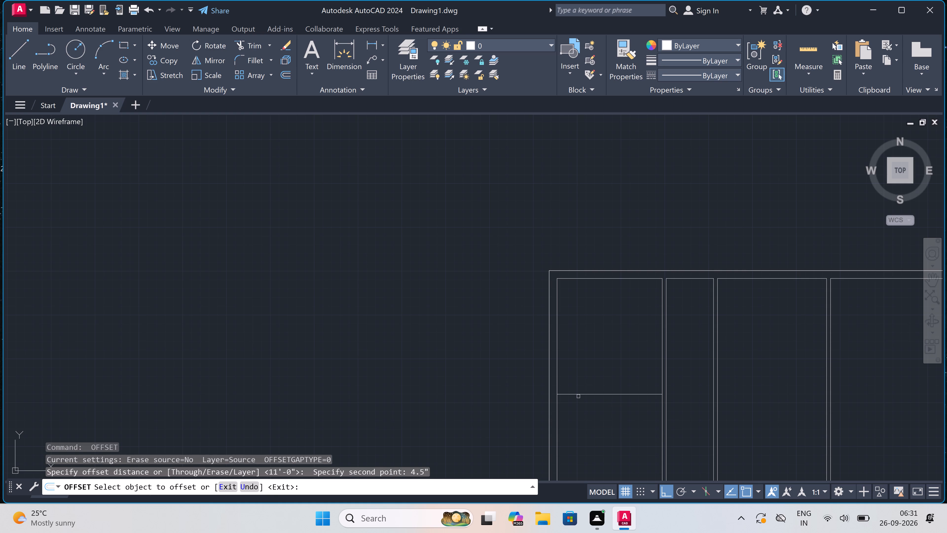
pyautogui.moveTo(578, 396); pyautogui.dragTo(578, 399)
pyautogui.click(578, 422)
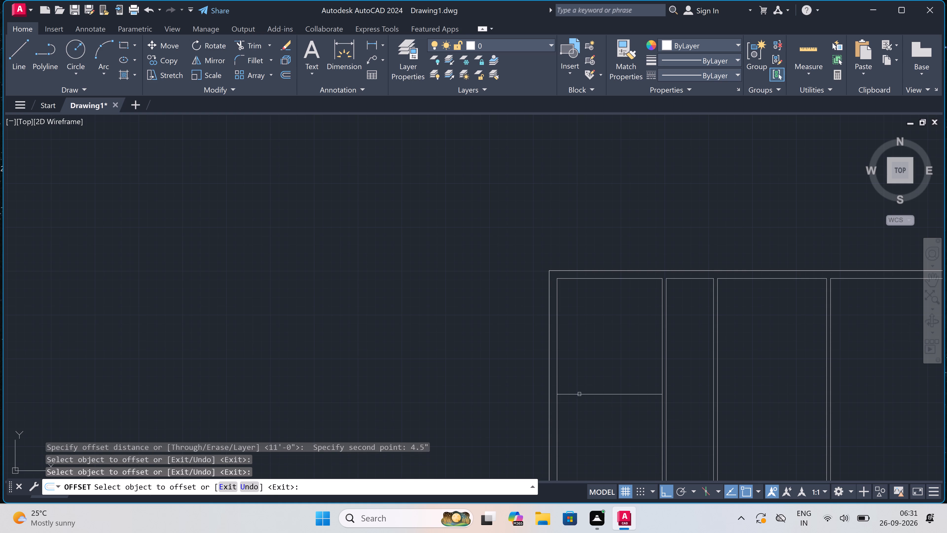
pyautogui.moveTo(579, 395); pyautogui.dragTo(580, 399)
pyautogui.click(581, 417)
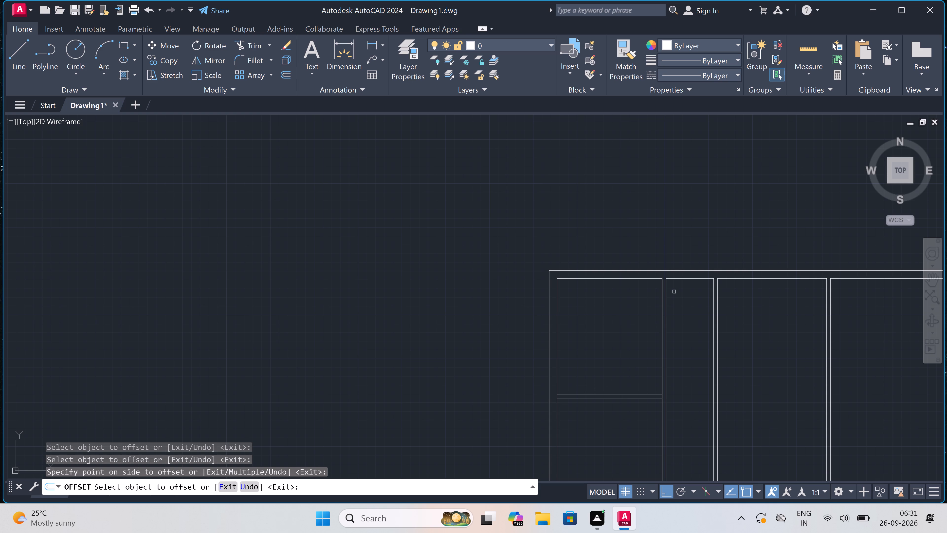
pyautogui.press('Escape')
# Extend both cross wall lines to the outer left wall line and across to the far line of the second partition.
pyautogui.write('ex')
pyautogui.press('space')
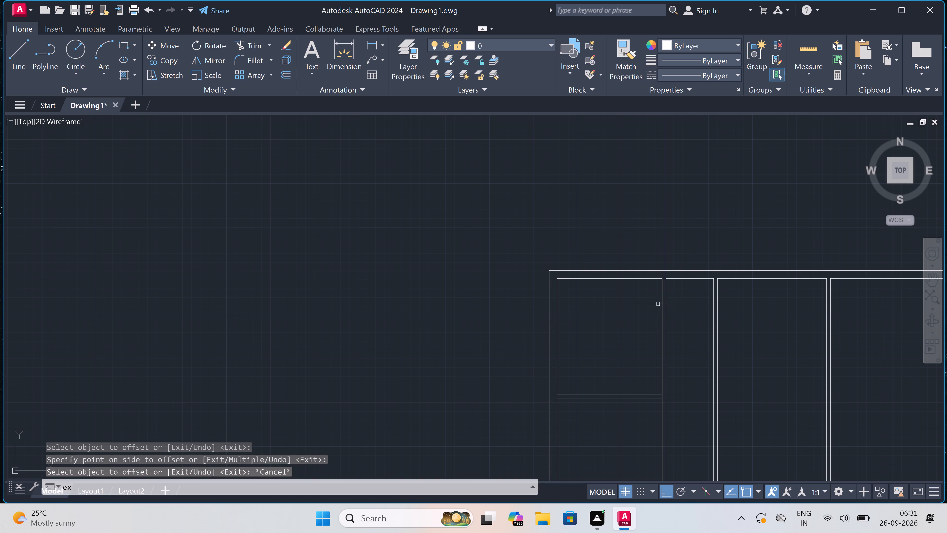
pyautogui.click(616, 372)
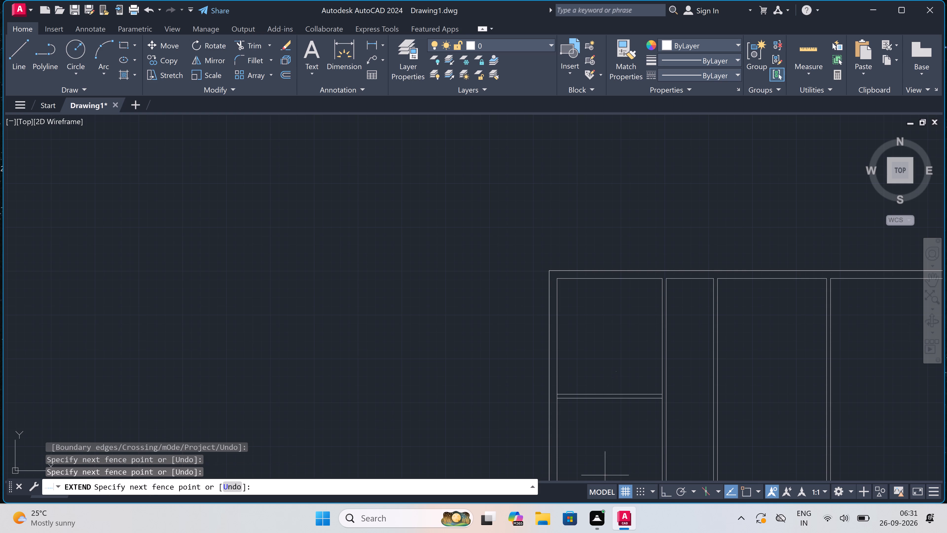
pyautogui.doubleClick(605, 476)
pyautogui.click(621, 389)
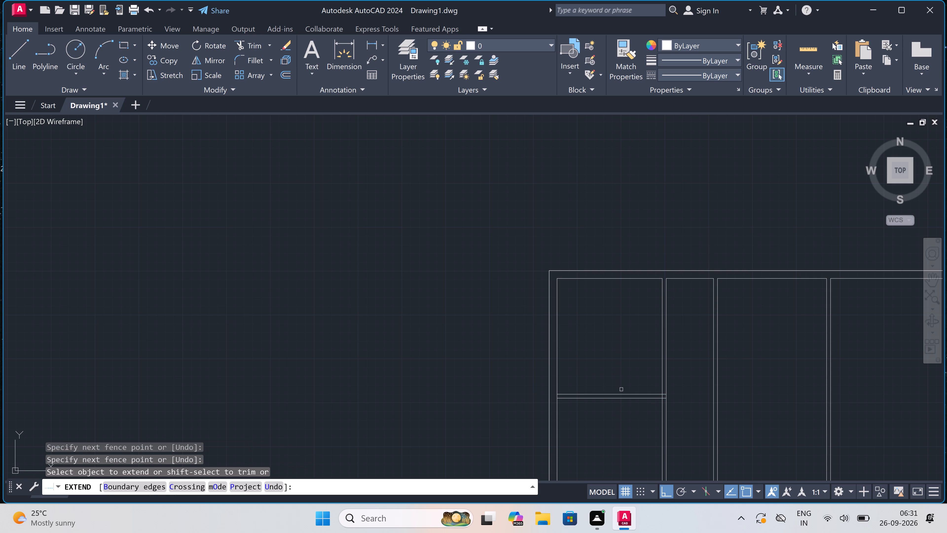
pyautogui.click(622, 446)
pyautogui.moveTo(631, 367); pyautogui.dragTo(631, 370)
pyautogui.click(629, 429)
pyautogui.moveTo(697, 368); pyautogui.dragTo(697, 373)
pyautogui.click(698, 443)
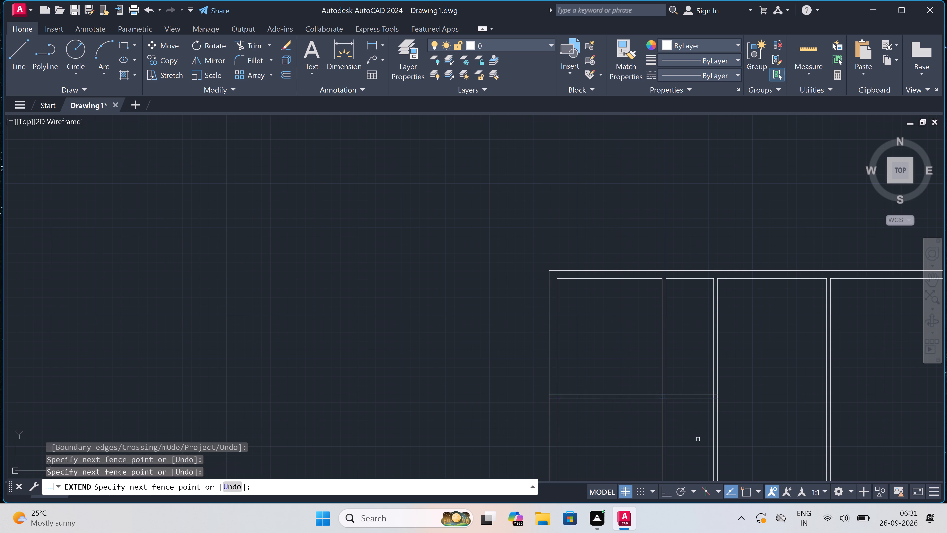
pyautogui.press('Escape')
# Offset the narrow second room's inner top wall line 7'3" downward to set the room's depth.
pyautogui.scroll(-2, 532, 459)
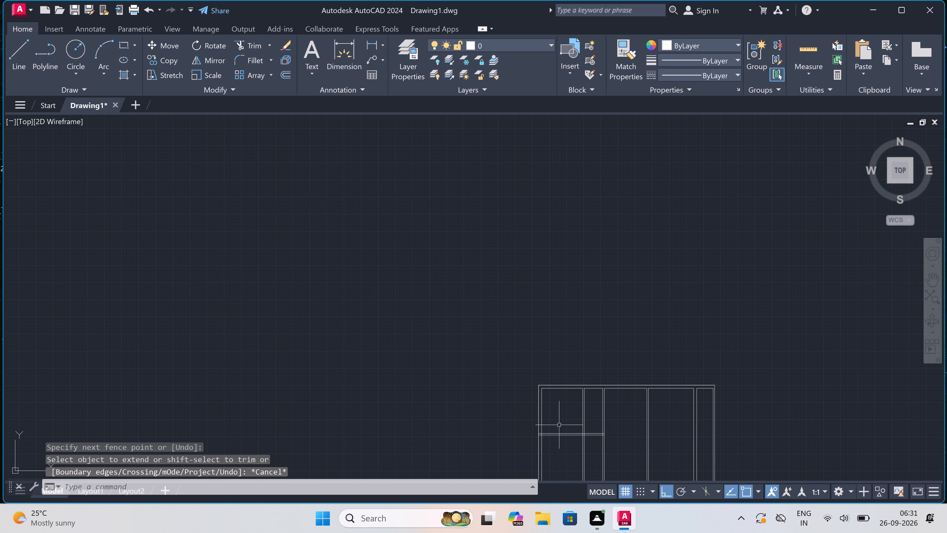
pyautogui.scroll(3, 573, 420)
pyautogui.press('o')
pyautogui.press('space')
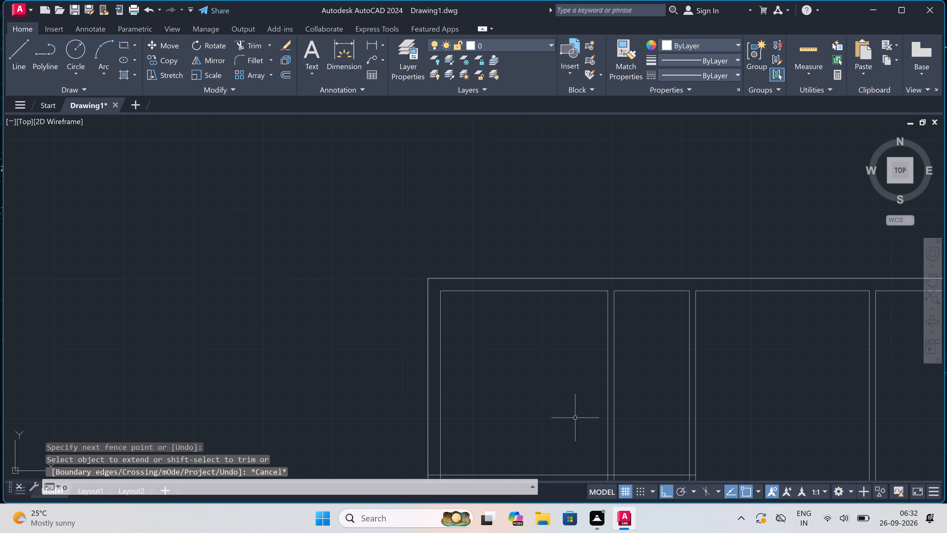
pyautogui.click(637, 287)
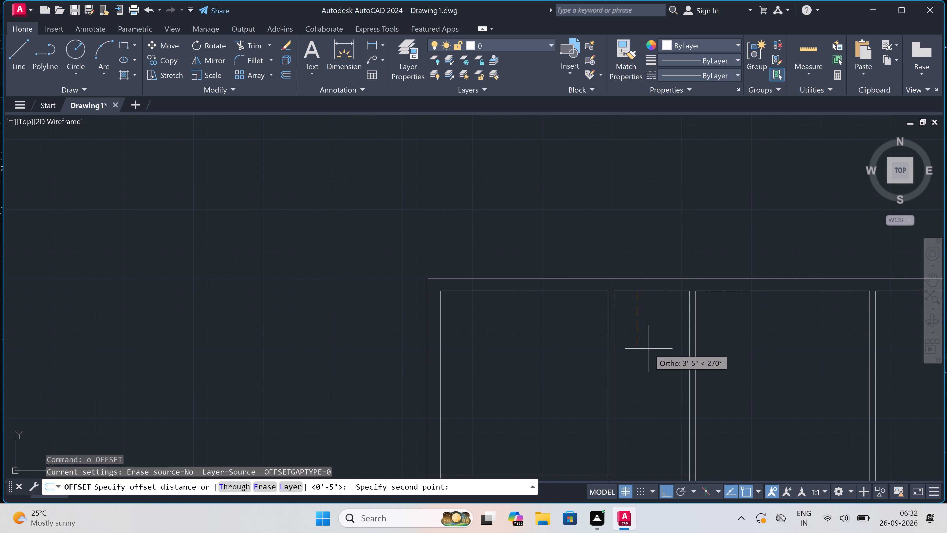
pyautogui.write("7'")
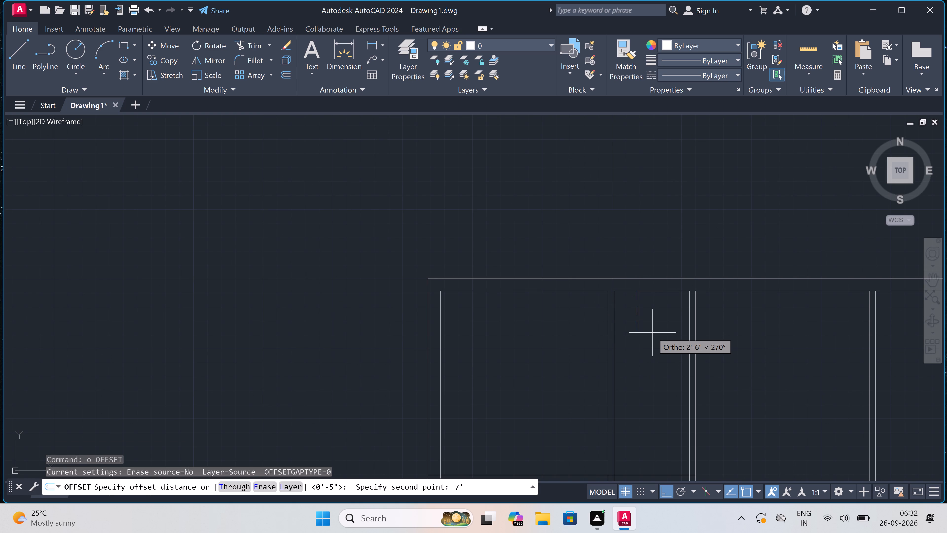
pyautogui.write('3"')
pyautogui.press('space')
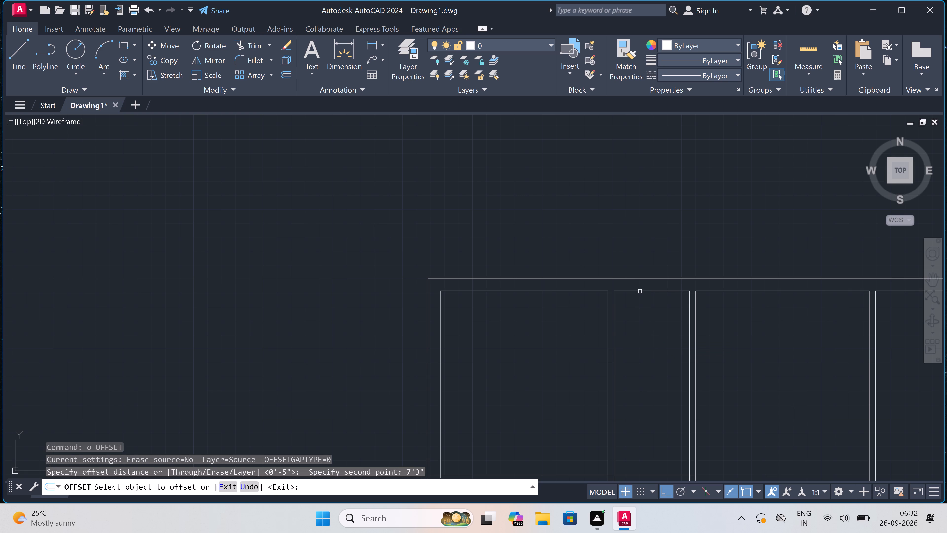
pyautogui.moveTo(640, 291); pyautogui.dragTo(642, 298)
pyautogui.click(643, 313)
pyautogui.press('Escape')
pyautogui.scroll(-1, 655, 396)
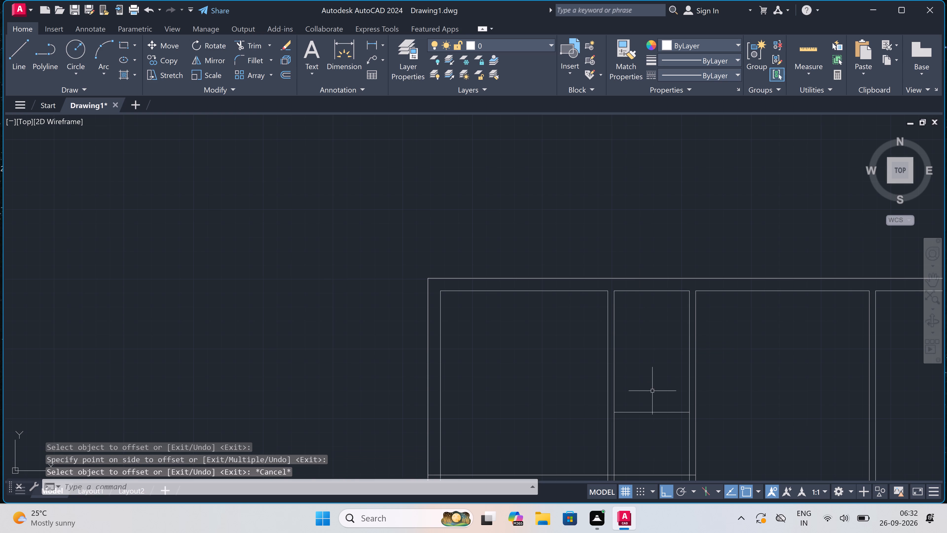
# Offset the narrow room's new horizontal line 4.5" downward to give its cross wall thickness.
pyautogui.scroll(-2, 655, 396)
pyautogui.scroll(3, 654, 426)
pyautogui.press('space')
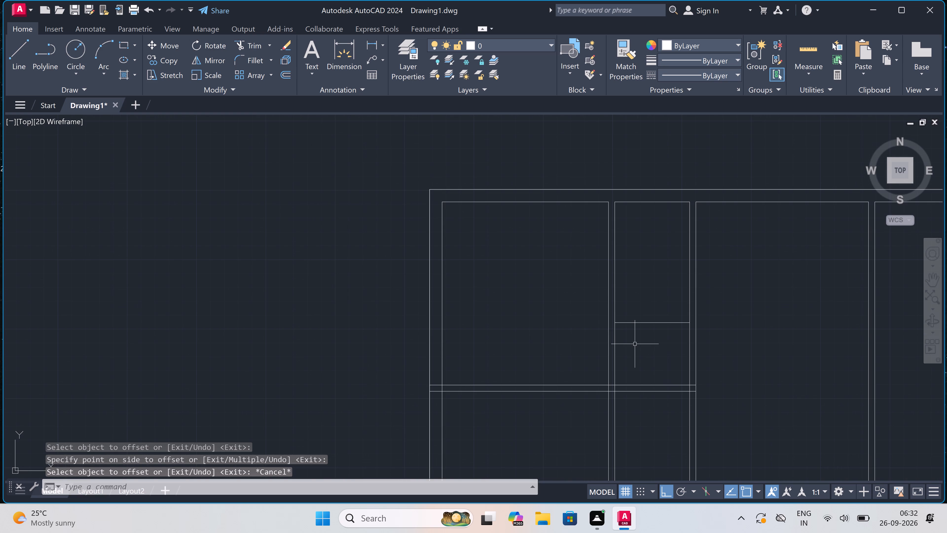
pyautogui.click(635, 321)
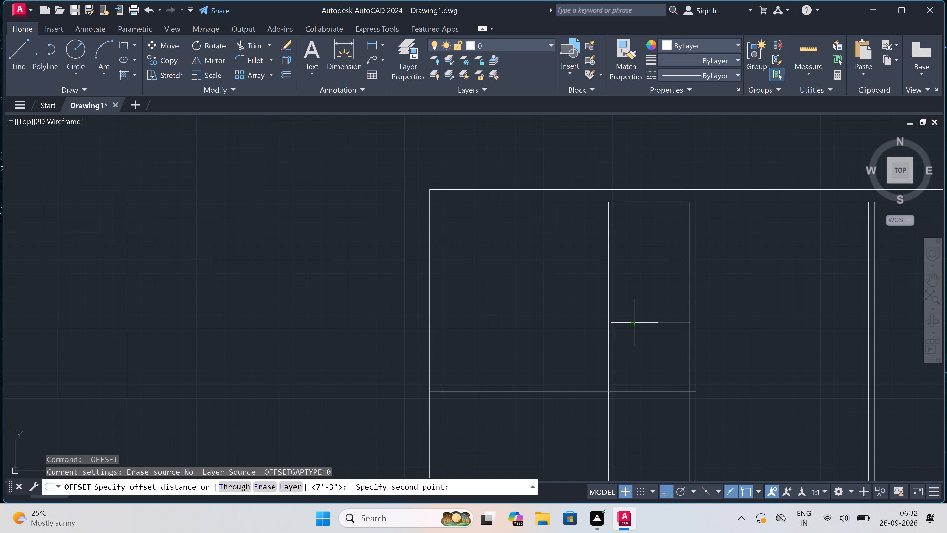
pyautogui.press('4')
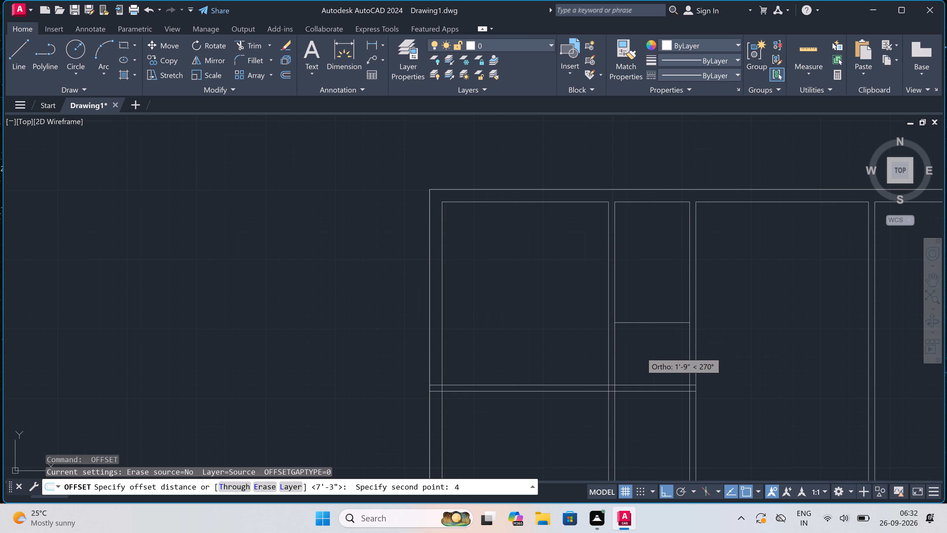
pyautogui.write('.5"')
pyautogui.press('space')
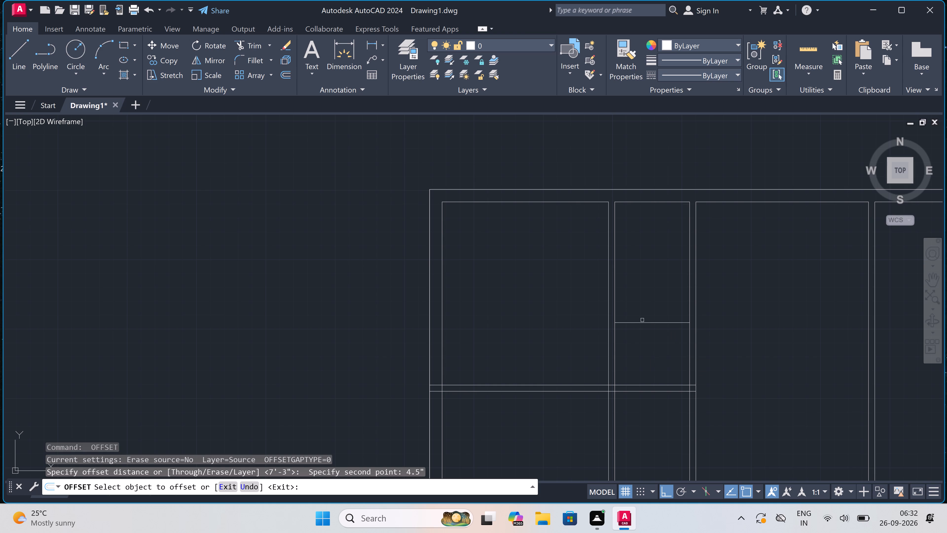
pyautogui.click(641, 323)
pyautogui.click(637, 346)
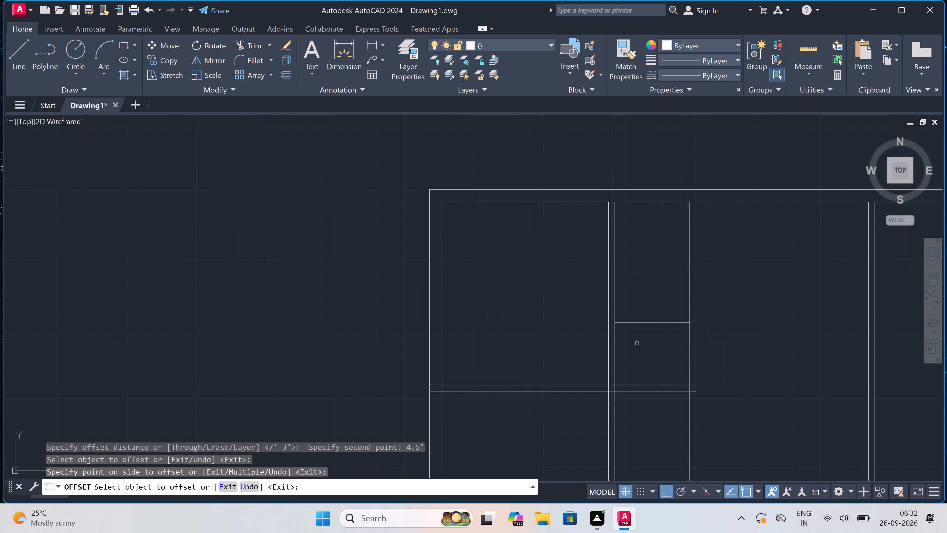
pyautogui.press('Escape')
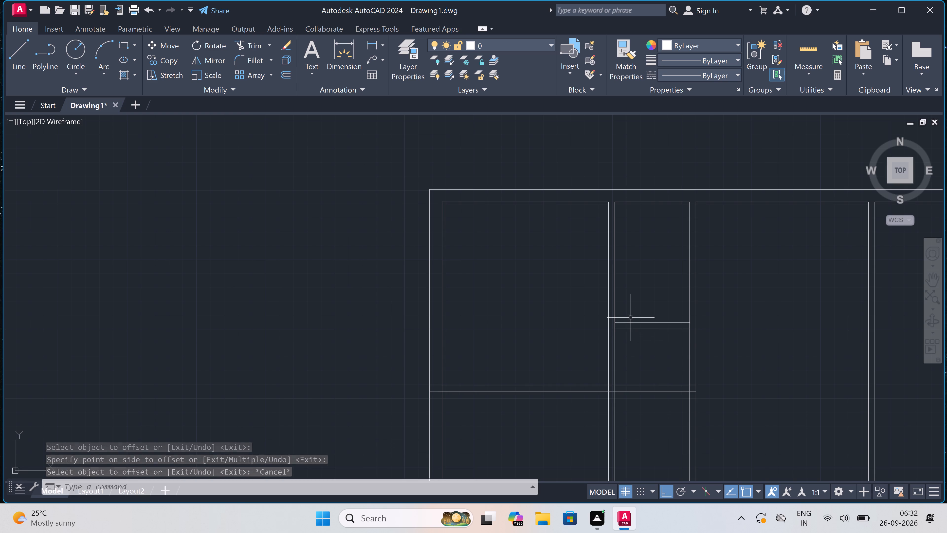
# Extend the lower line of the narrow room's cross wall at both ends to the outer lines of the adjoining partitions.
pyautogui.press('e')
pyautogui.press('x')
pyautogui.press('space')
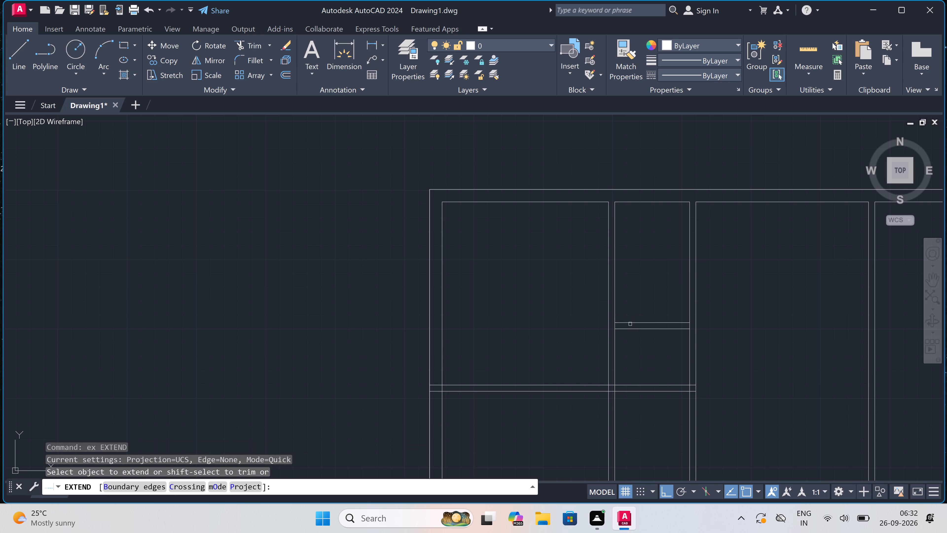
pyautogui.click(628, 329)
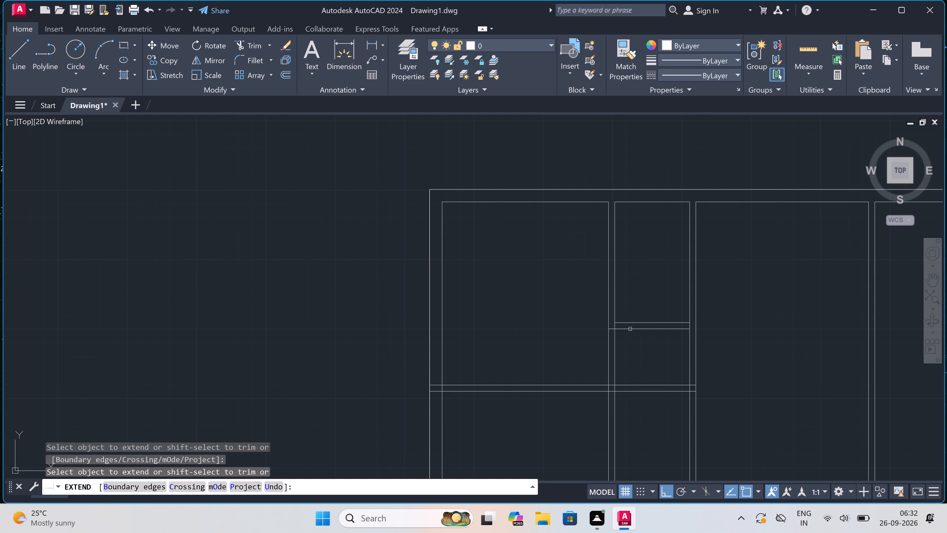
pyautogui.click(673, 330)
pyautogui.press('Escape')
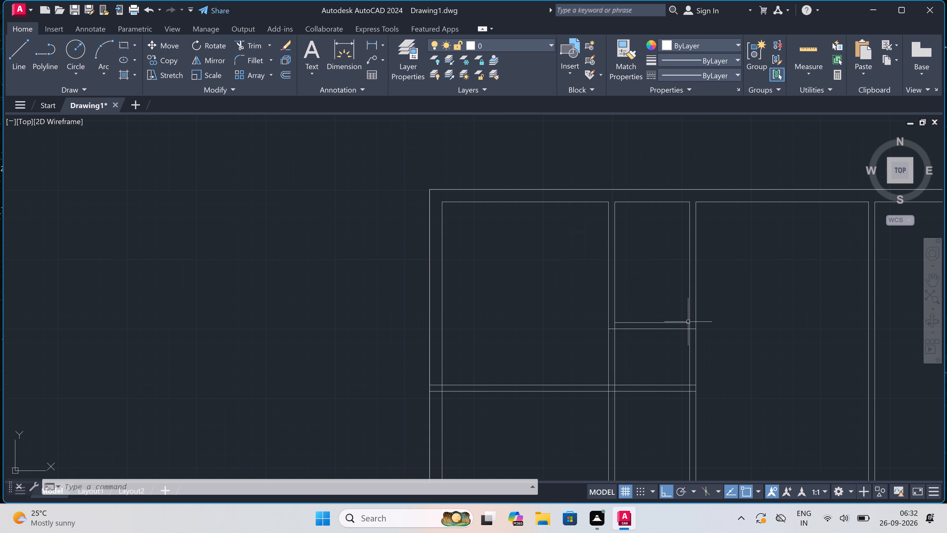
# Trim away both lines of the first partition between the narrow room's cross wall and the longer cross wall below.
pyautogui.press('t')
pyautogui.press('e')
pyautogui.press('Escape')
pyautogui.write('tr')
pyautogui.press('space')
pyautogui.moveTo(648, 343); pyautogui.dragTo(632, 344)
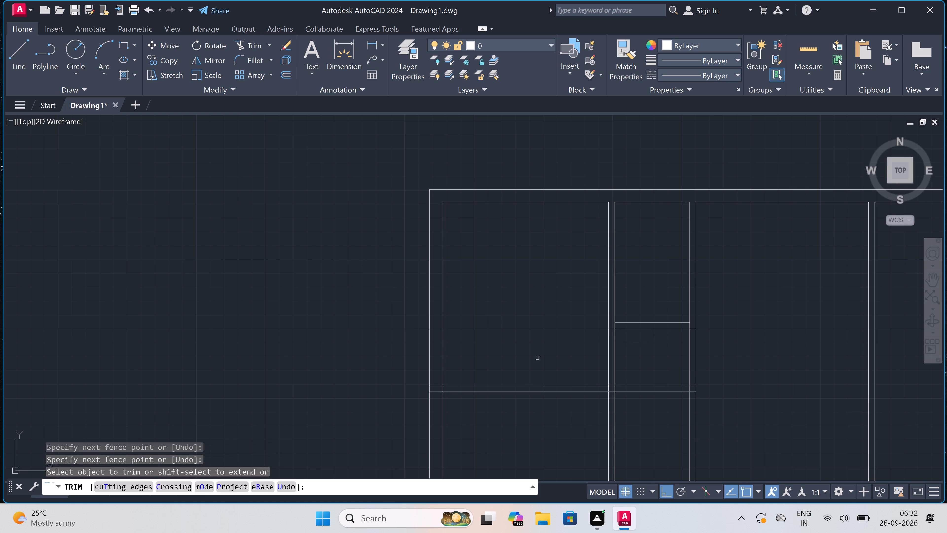
pyautogui.click(530, 360)
pyautogui.click(649, 359)
pyautogui.click(560, 359)
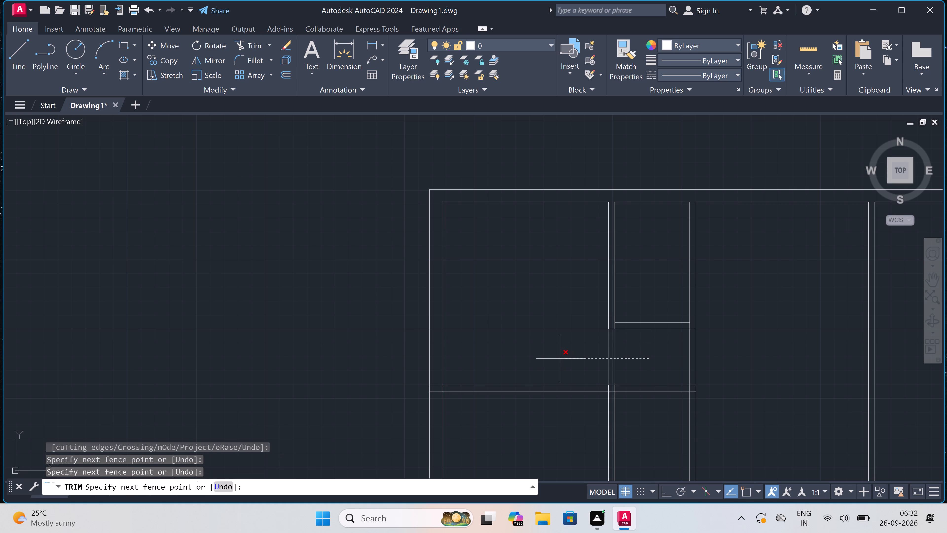
# Trim the partition line pieces left inside the narrow room's cross wall at both of its ends.
pyautogui.scroll(2, 601, 326)
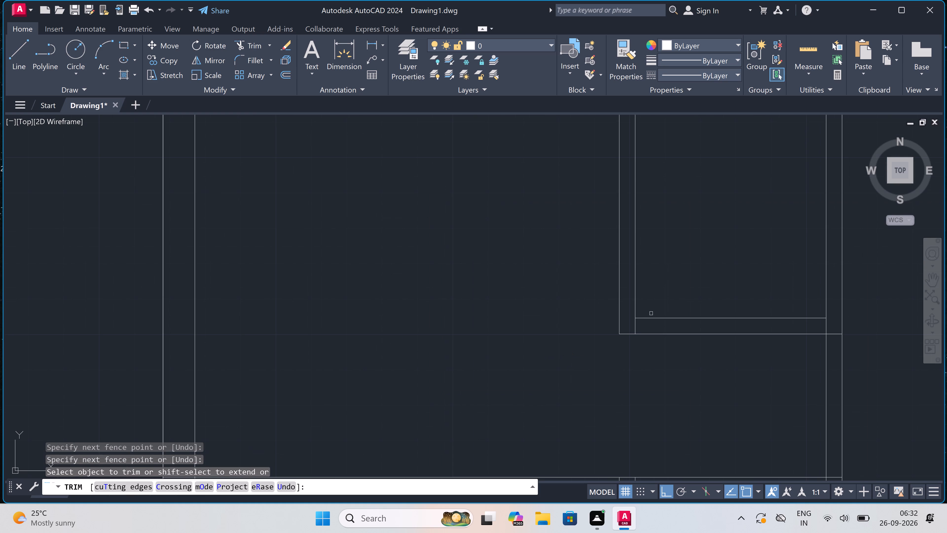
pyautogui.click(637, 327)
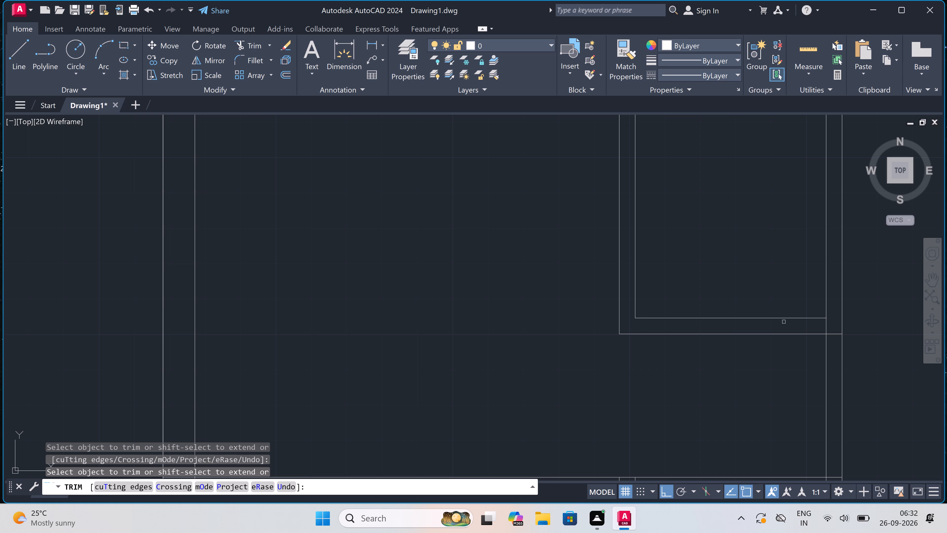
pyautogui.click(829, 322)
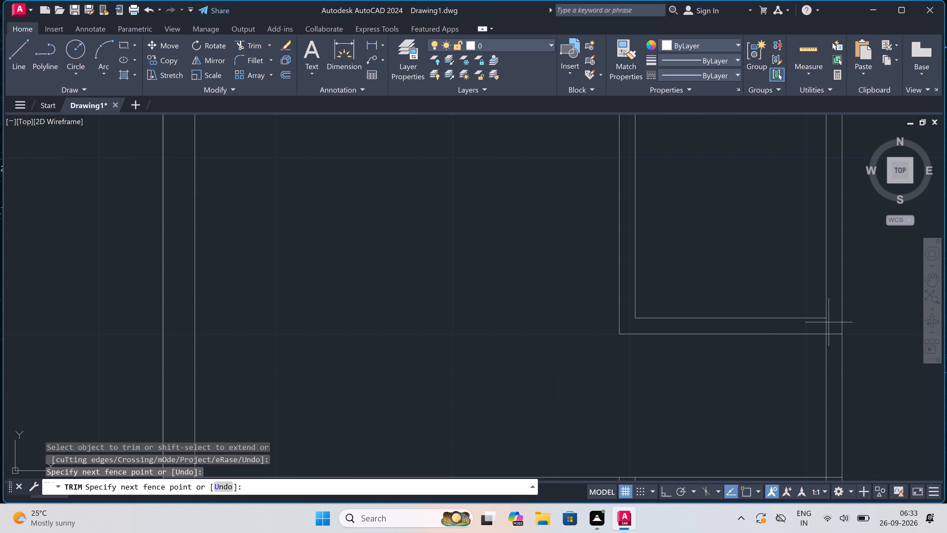
pyautogui.click(823, 325)
# Trim the overlapping lines where the longer cross wall meets the second partition to leave a clean wall junction.
pyautogui.scroll(-3, 675, 331)
pyautogui.scroll(-2, 654, 329)
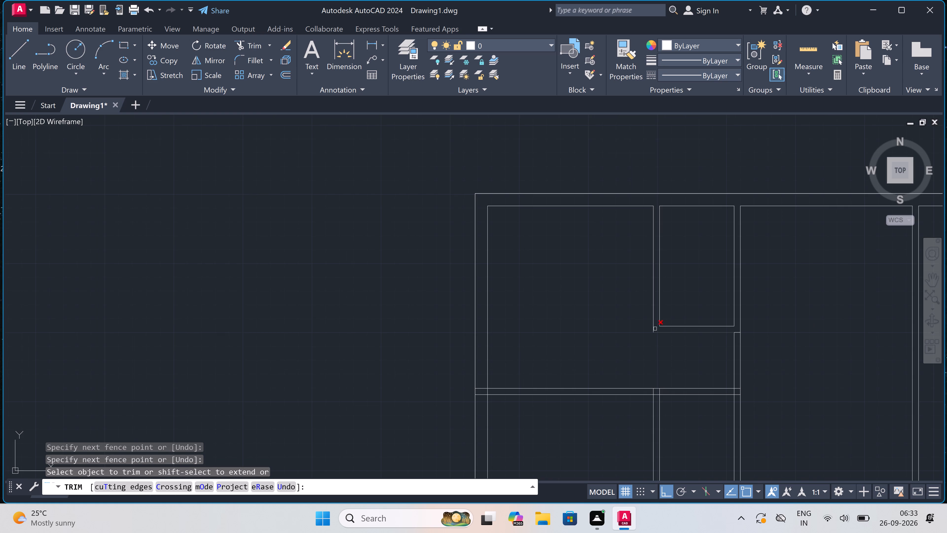
pyautogui.scroll(4, 688, 366)
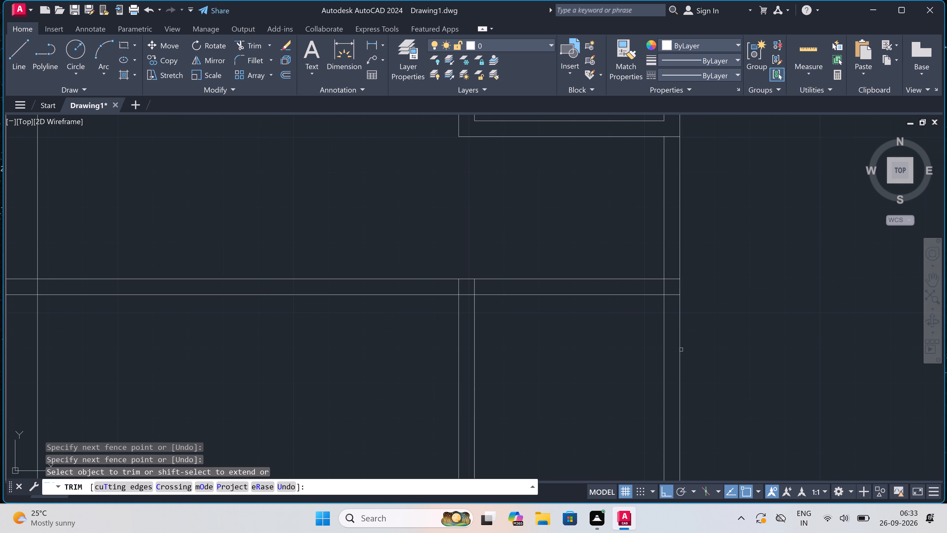
pyautogui.click(665, 284)
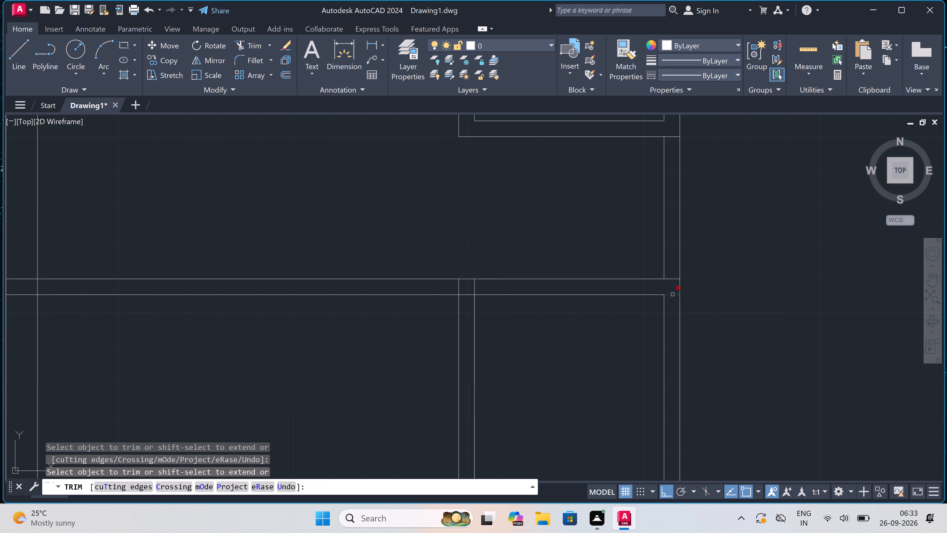
pyautogui.click(673, 294)
pyautogui.click(671, 287)
pyautogui.click(670, 259)
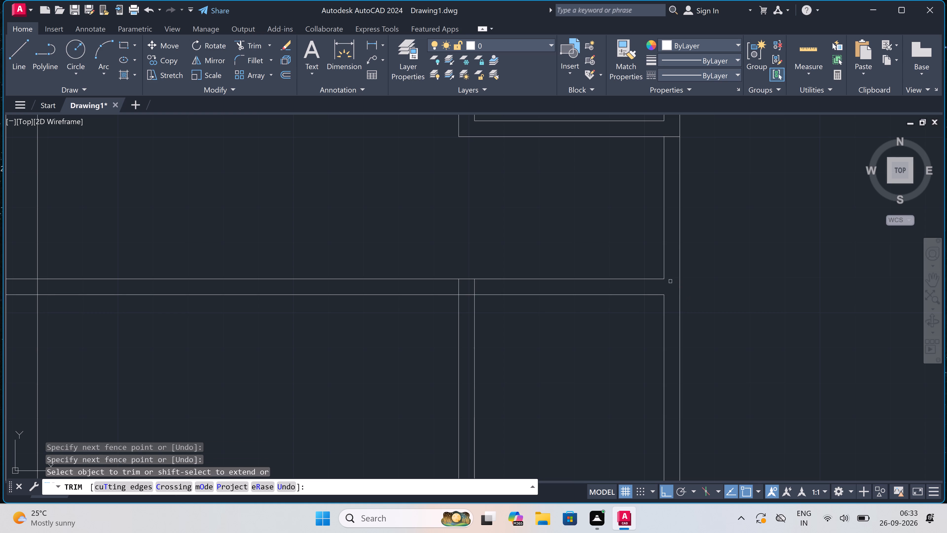
pyautogui.press('Escape')
# Draw a door jamb line across the second partition above the longer cross wall, returning to its midpoint, 2" up and 3' left into the passage.
pyautogui.write('l')
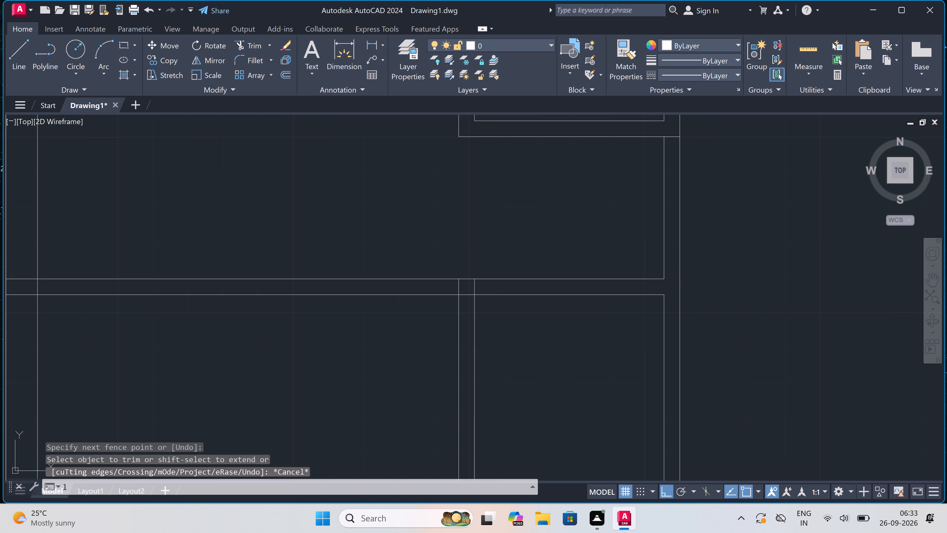
pyautogui.press('space')
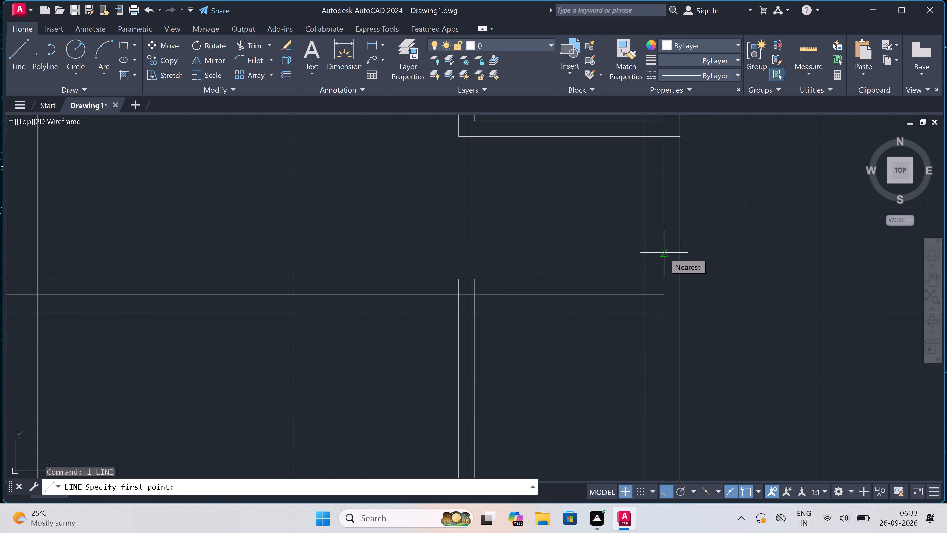
pyautogui.click(663, 250)
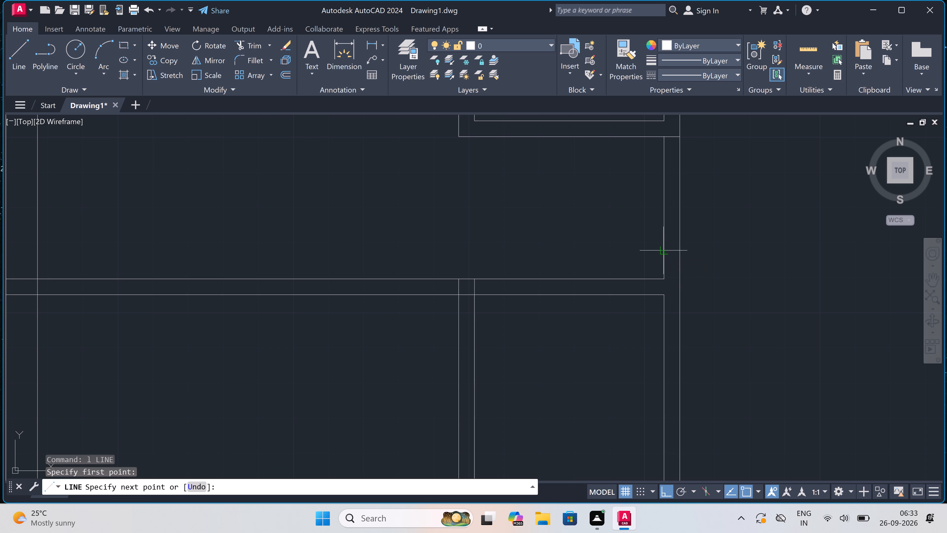
pyautogui.click(678, 248)
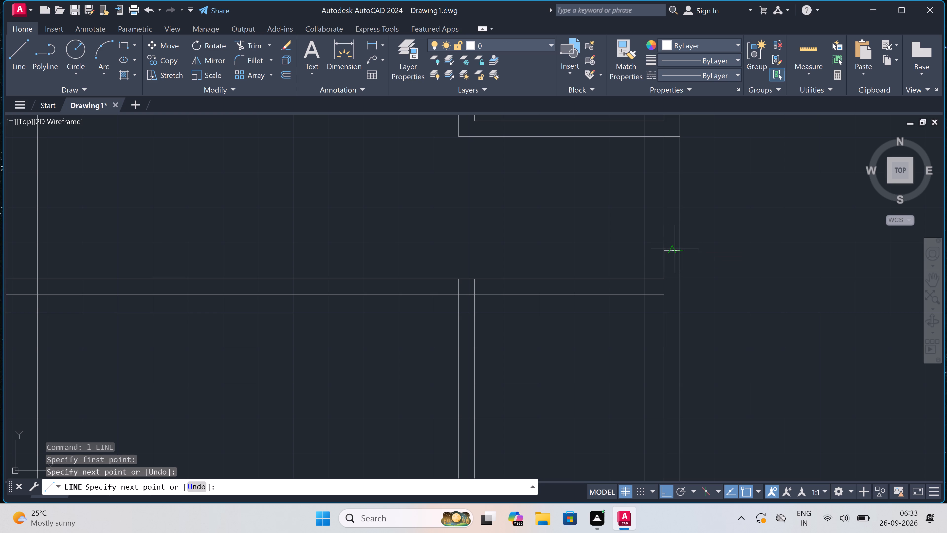
pyautogui.click(674, 249)
pyautogui.write('2"')
pyautogui.press('space')
pyautogui.write("3'")
pyautogui.press('space')
pyautogui.press('Escape')
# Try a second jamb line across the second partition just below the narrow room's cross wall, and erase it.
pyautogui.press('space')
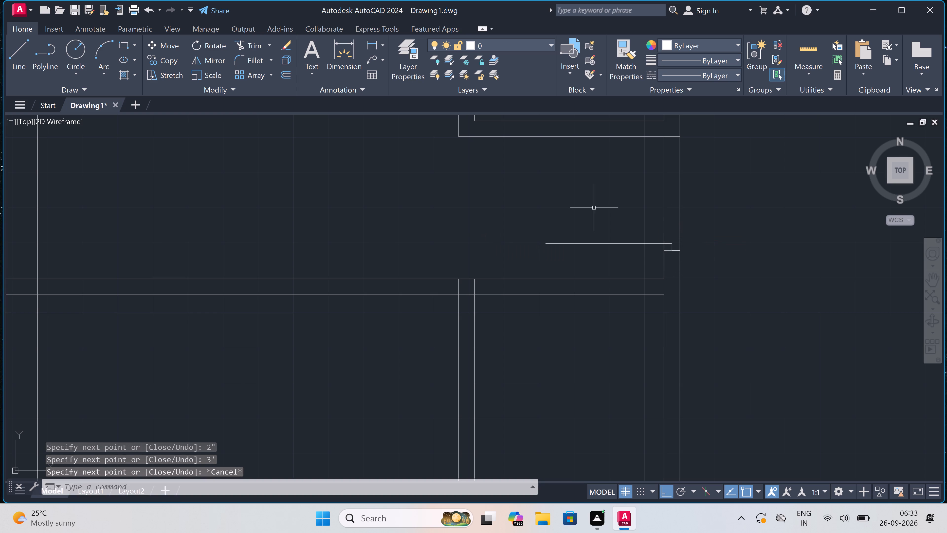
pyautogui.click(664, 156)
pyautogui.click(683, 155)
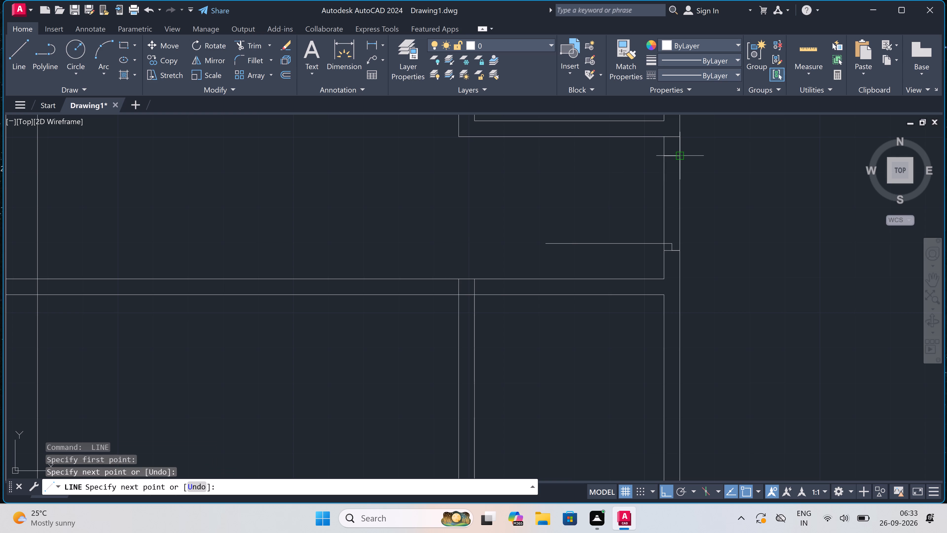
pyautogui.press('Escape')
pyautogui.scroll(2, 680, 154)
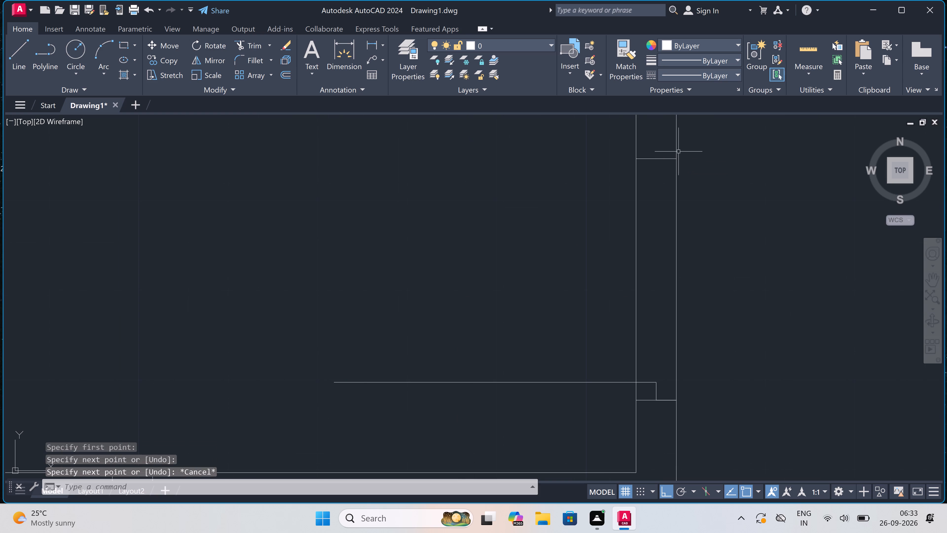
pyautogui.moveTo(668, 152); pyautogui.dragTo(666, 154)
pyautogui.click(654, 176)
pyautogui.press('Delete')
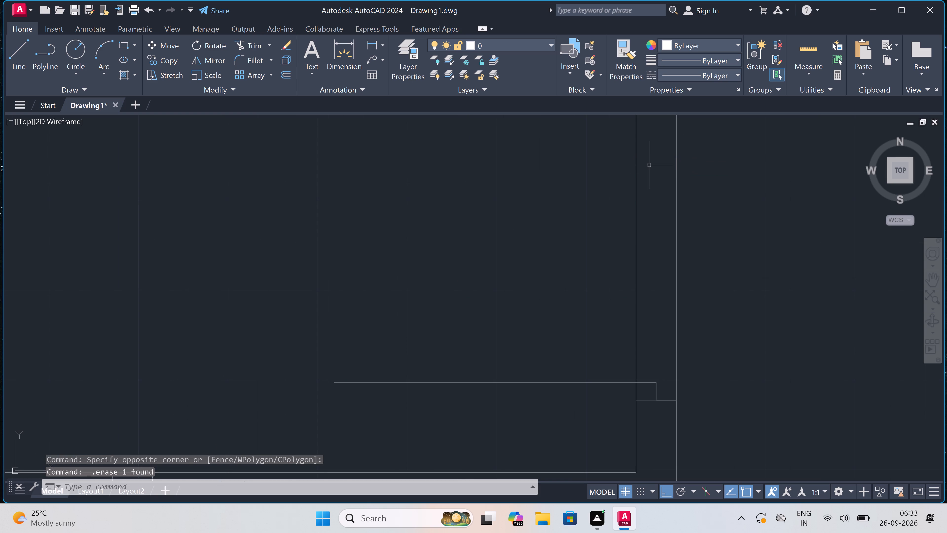
# Draw a second door jamb line across the second partition just below the narrow room's cross wall, returning to its midpoint and 2" down.
pyautogui.press('l')
pyautogui.press('space')
pyautogui.scroll(-3, 646, 157)
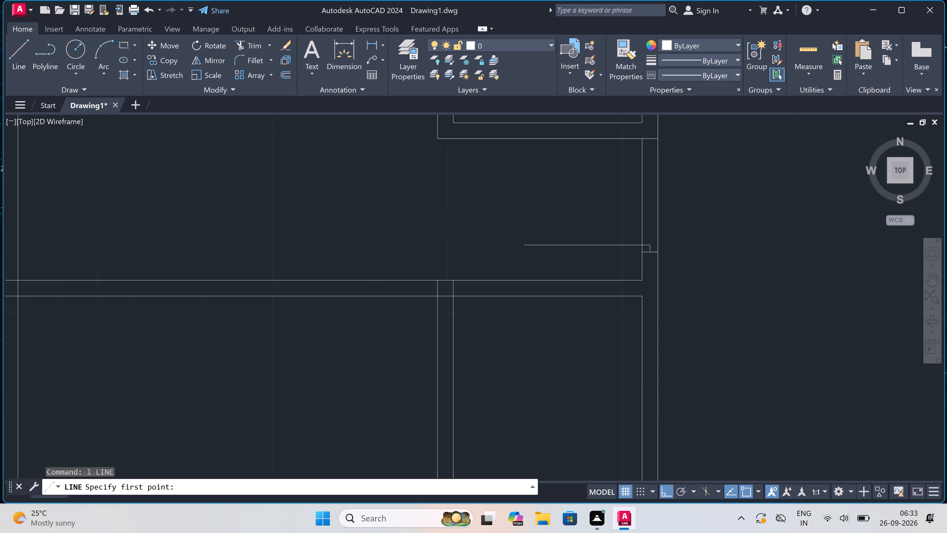
pyautogui.scroll(2, 642, 137)
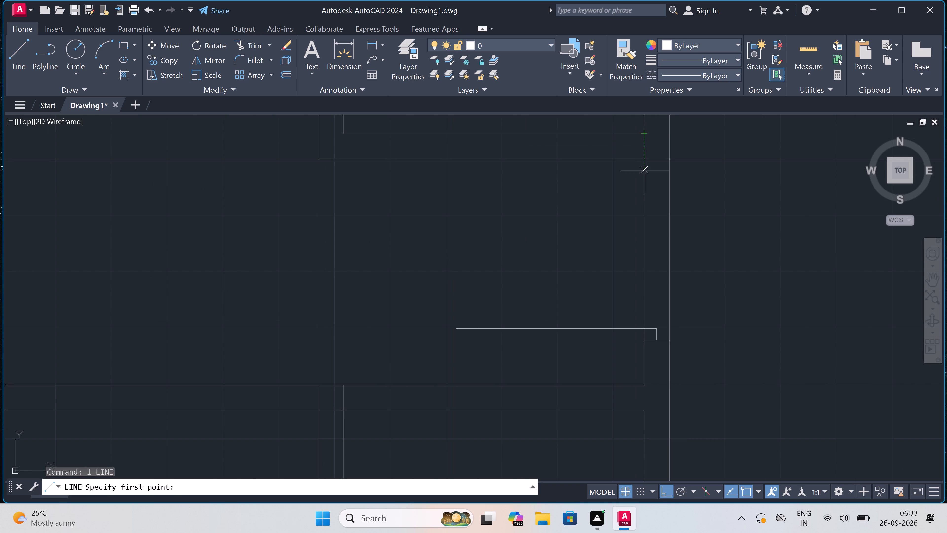
pyautogui.click(645, 175)
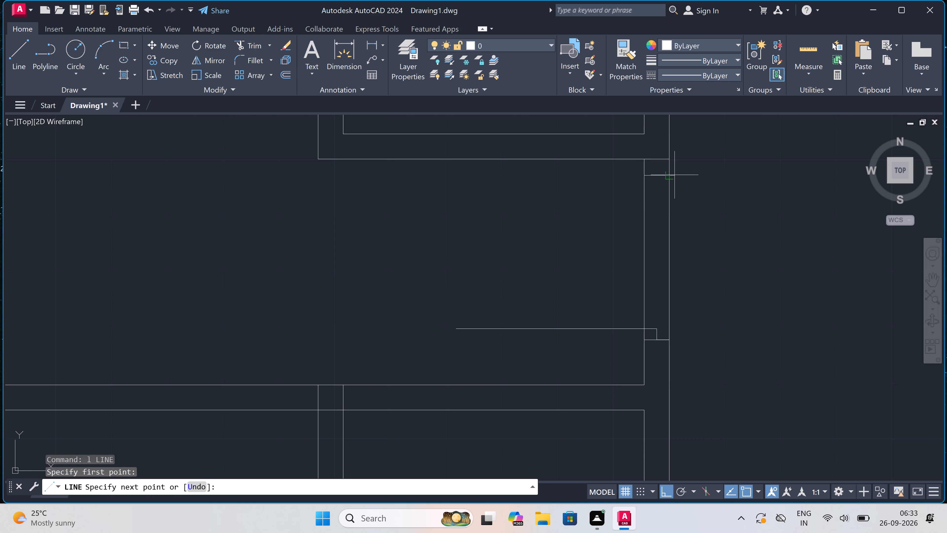
pyautogui.click(666, 175)
pyautogui.click(660, 175)
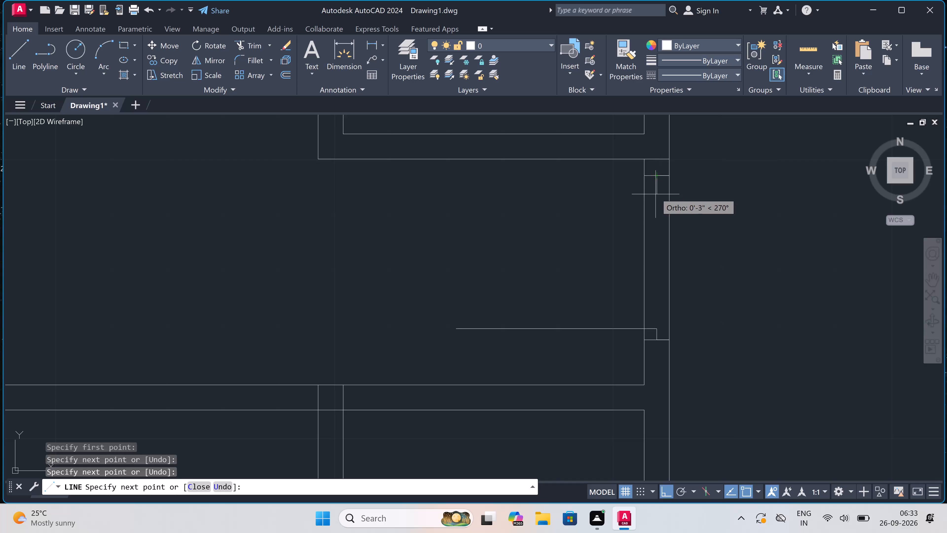
pyautogui.write('2"')
pyautogui.press('space')
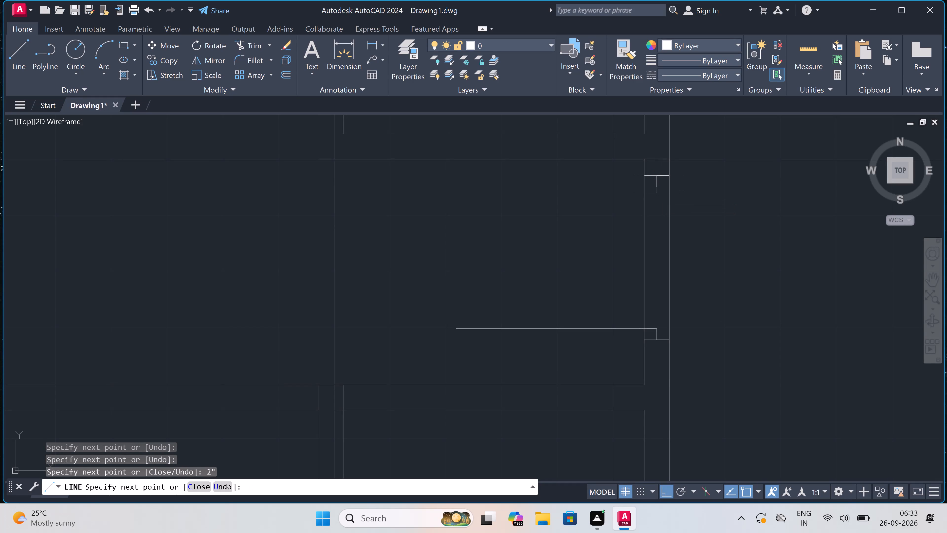
pyautogui.press('Escape')
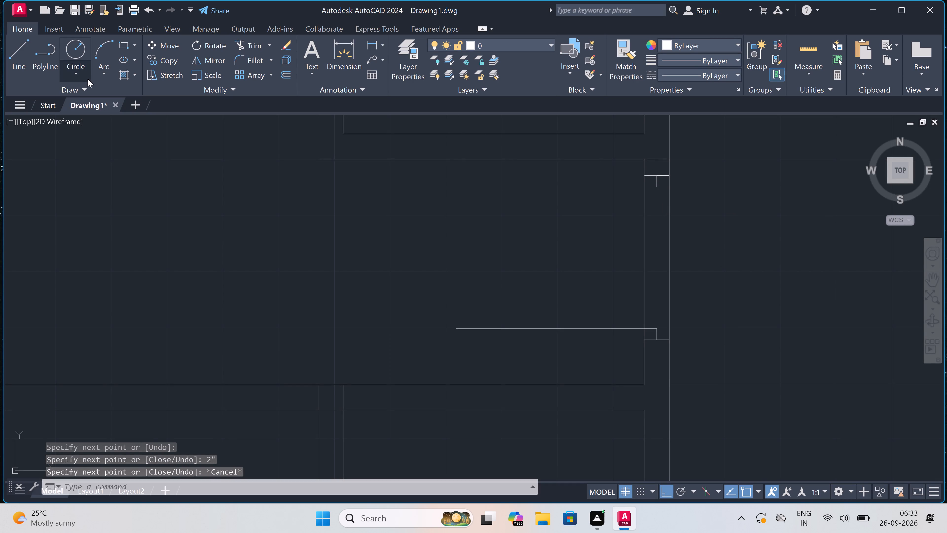
# Draw the door swing as a start-end-direction arc from the door leaf's free end to the end of the upper jamb's 2" return.
pyautogui.moveTo(102, 68); pyautogui.dragTo(106, 69)
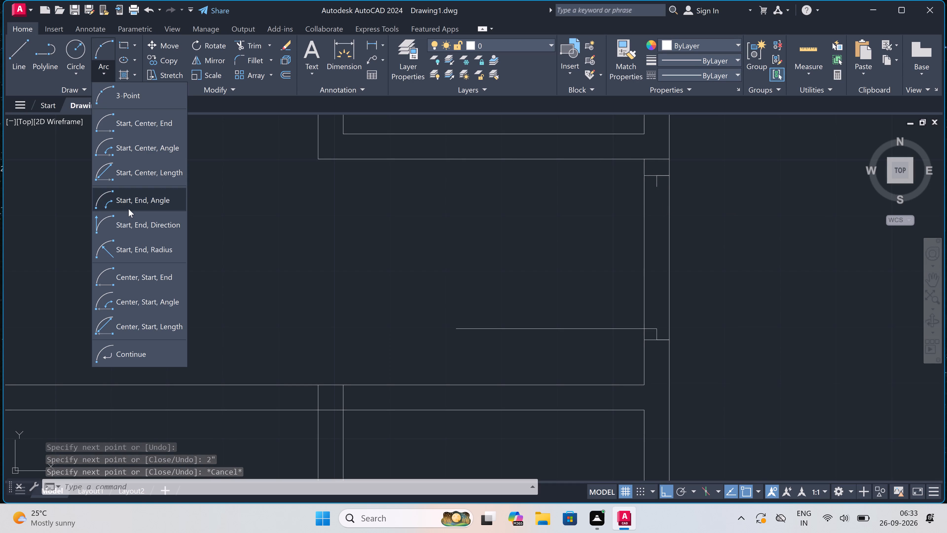
pyautogui.click(139, 220)
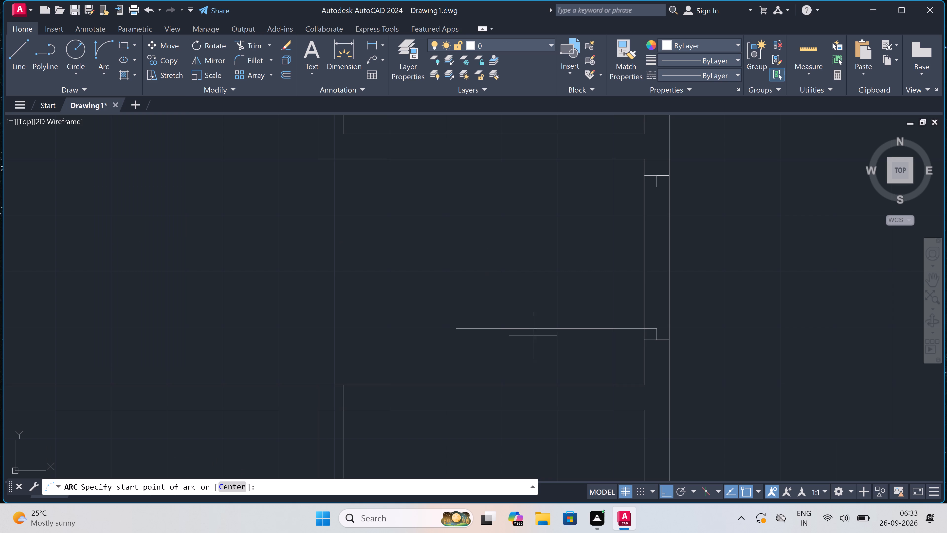
pyautogui.moveTo(459, 328); pyautogui.dragTo(461, 328)
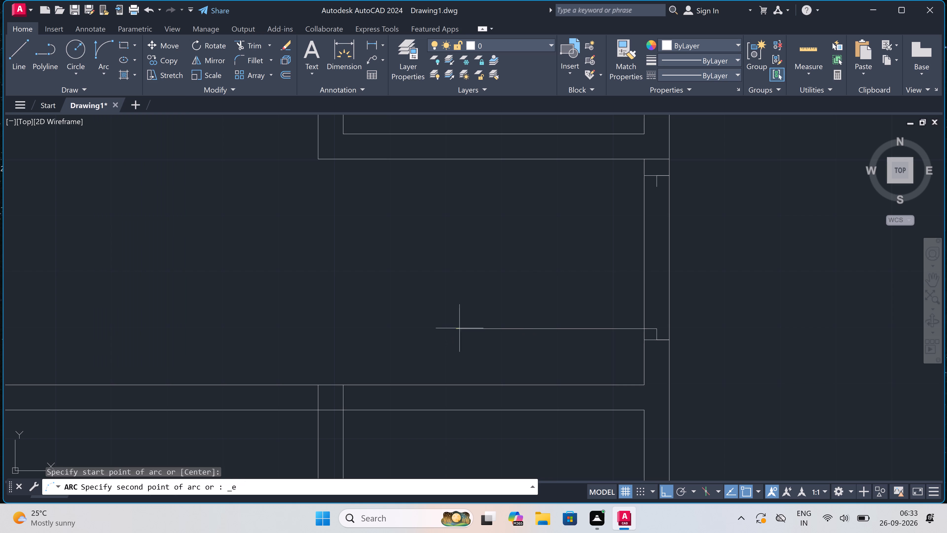
pyautogui.moveTo(461, 328); pyautogui.dragTo(463, 320)
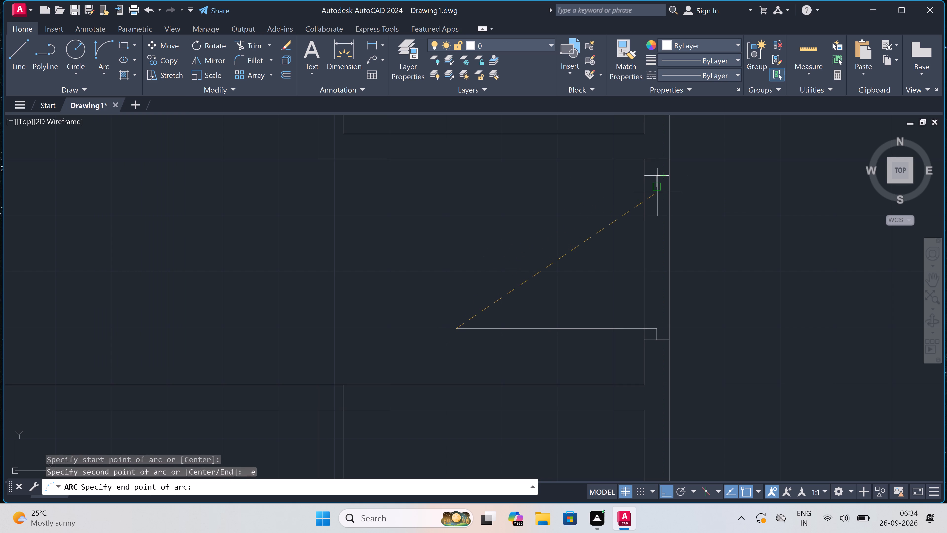
pyautogui.click(657, 186)
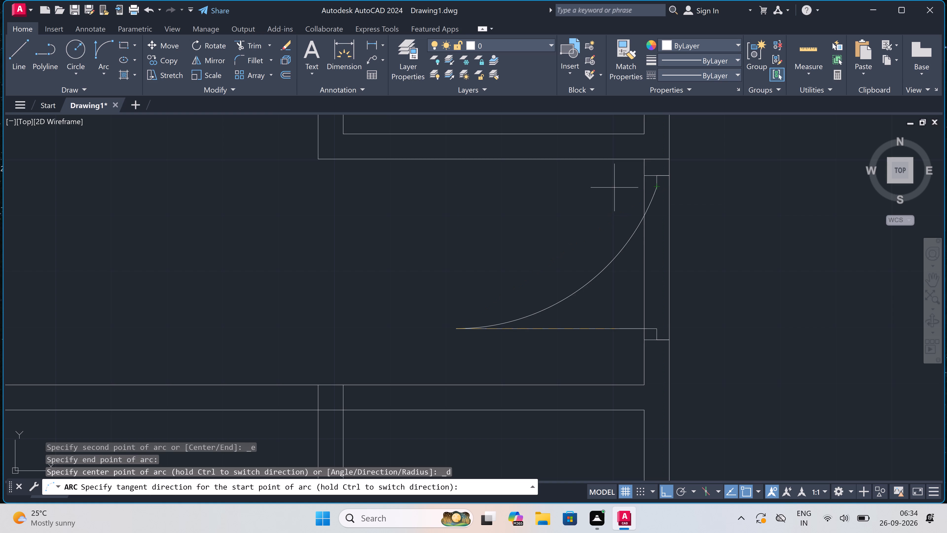
pyautogui.click(544, 200)
# Trim both faces of the second partition between the two jamb lines to open the doorway.
pyautogui.press('t')
pyautogui.press('r')
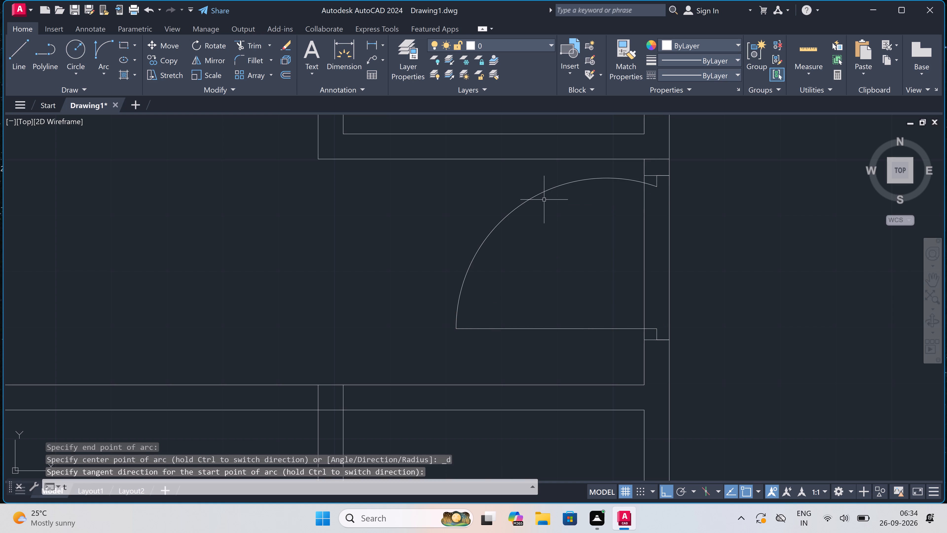
pyautogui.press('space')
pyautogui.scroll(-1, 544, 197)
pyautogui.click(560, 223)
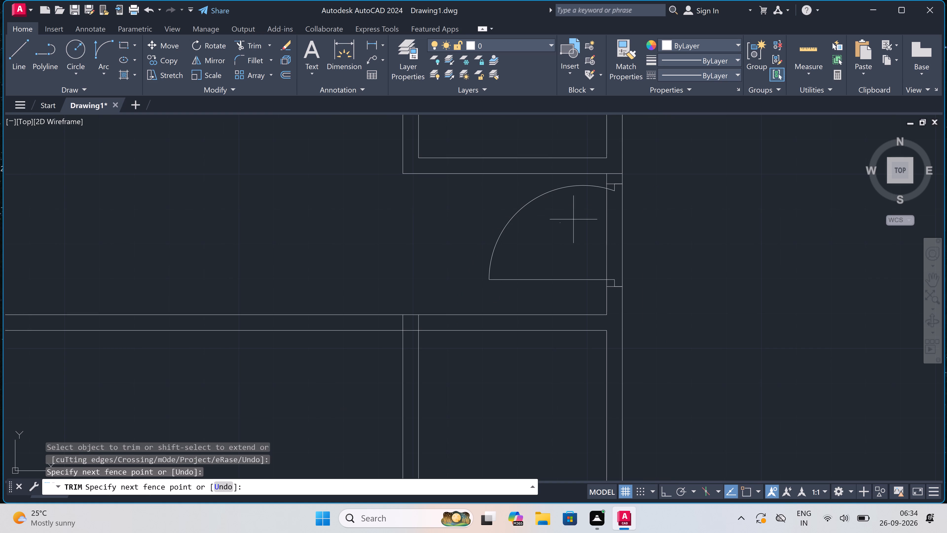
pyautogui.click(686, 212)
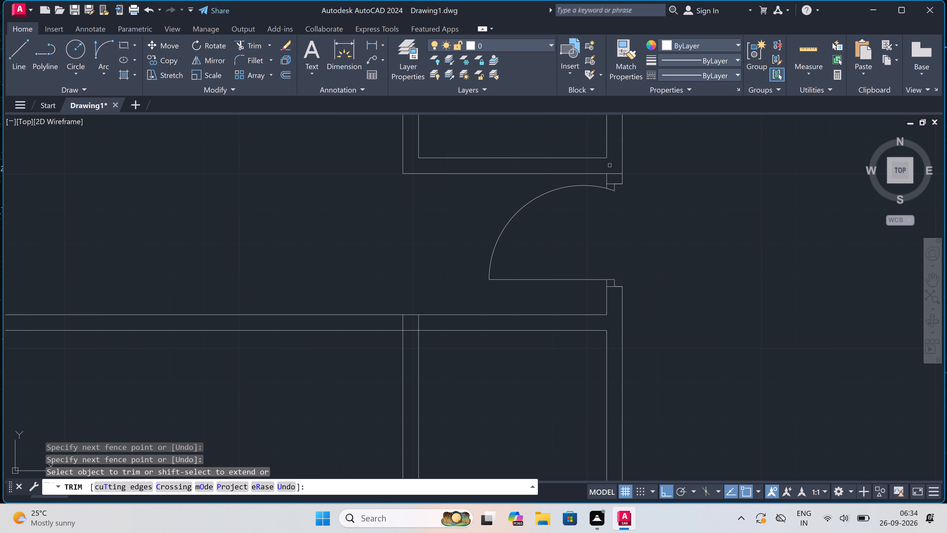
pyautogui.click(610, 172)
pyautogui.scroll(-2, 610, 172)
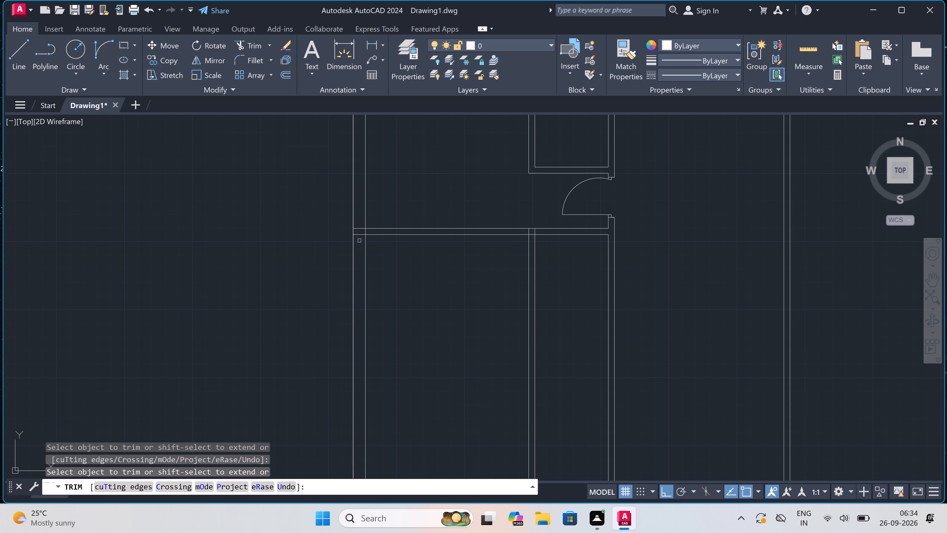
# Trim the overlapping lines where the longer cross wall meets the left outer wall and the first partition to leave clean junctions.
pyautogui.click(359, 217)
pyautogui.click(359, 242)
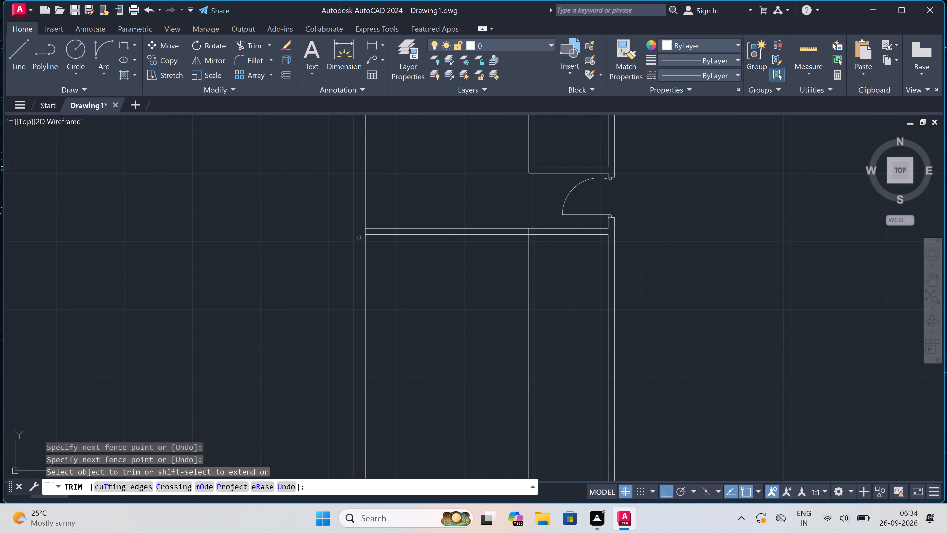
pyautogui.scroll(2, 360, 228)
pyautogui.click(361, 231)
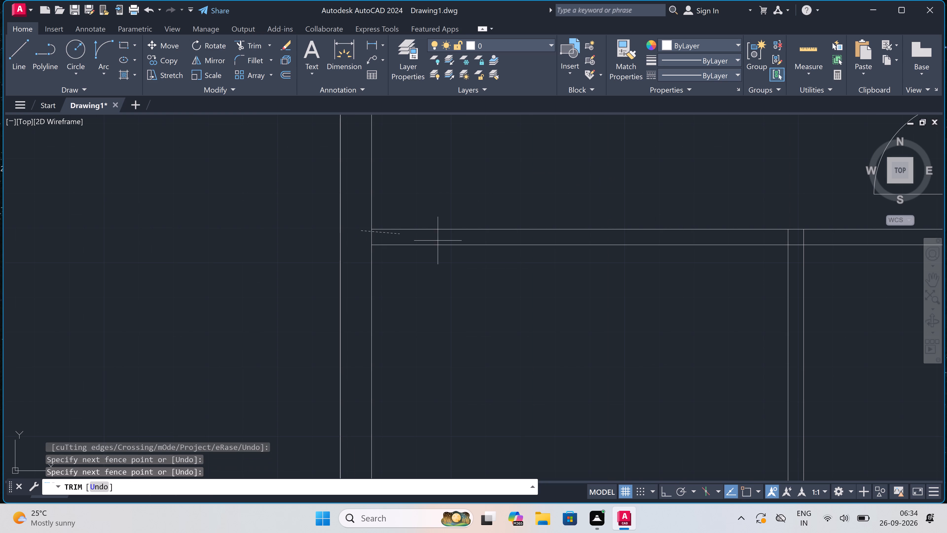
pyautogui.click(810, 234)
pyautogui.click(800, 239)
pyautogui.click(793, 275)
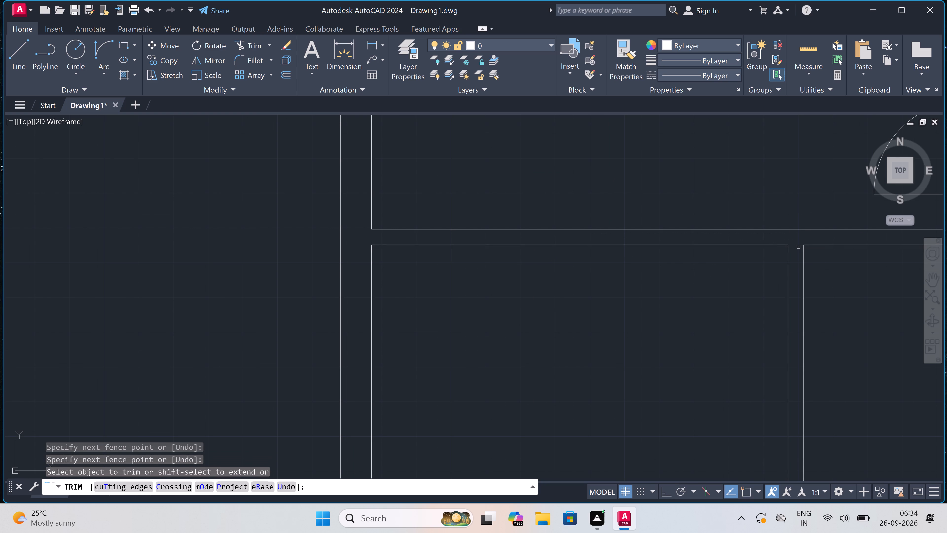
pyautogui.scroll(-7, 563, 291)
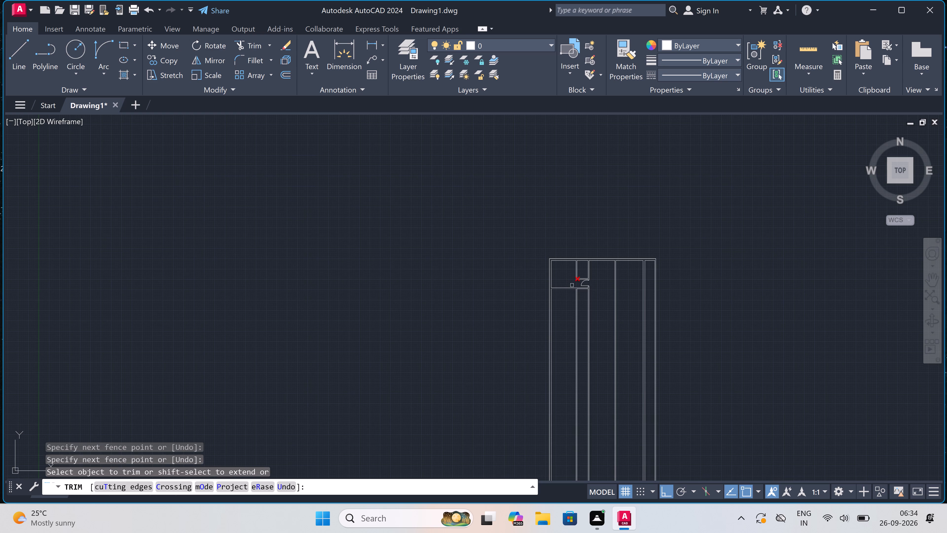
pyautogui.press('Escape')
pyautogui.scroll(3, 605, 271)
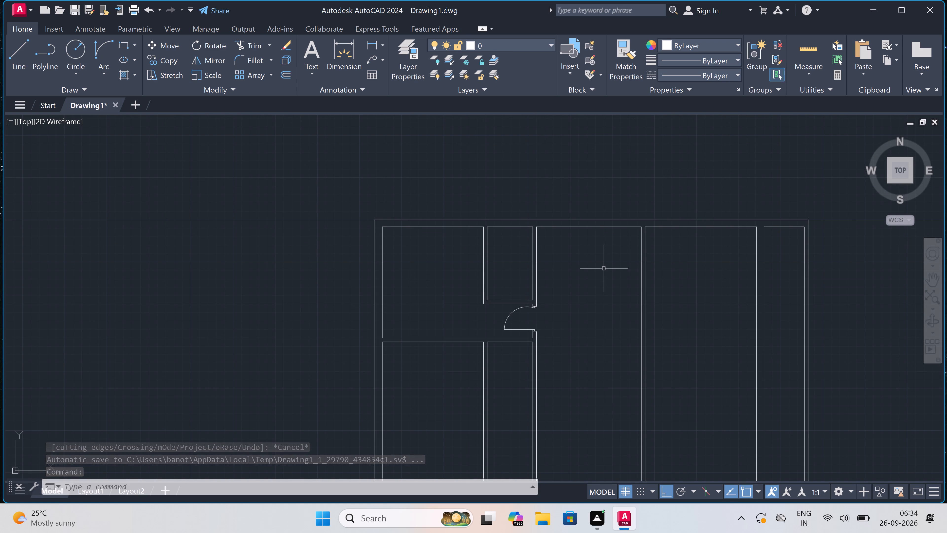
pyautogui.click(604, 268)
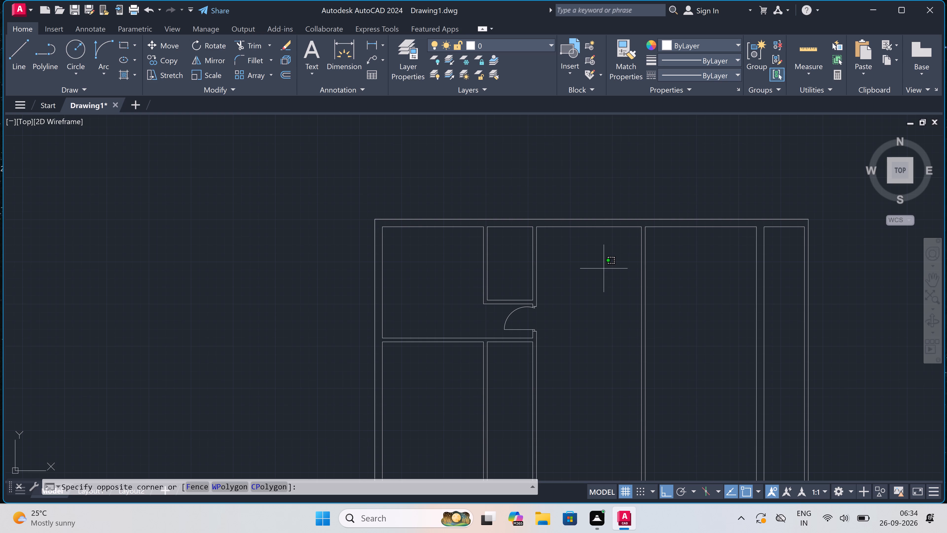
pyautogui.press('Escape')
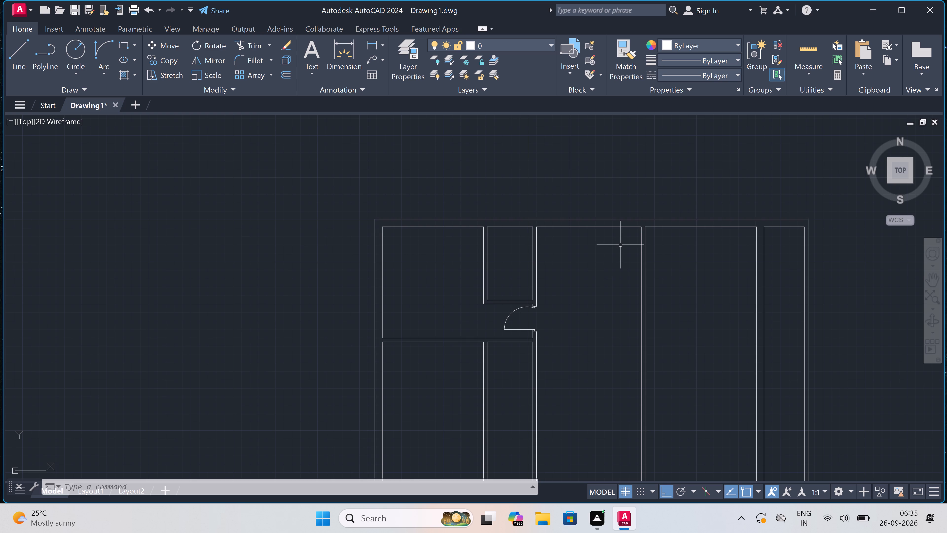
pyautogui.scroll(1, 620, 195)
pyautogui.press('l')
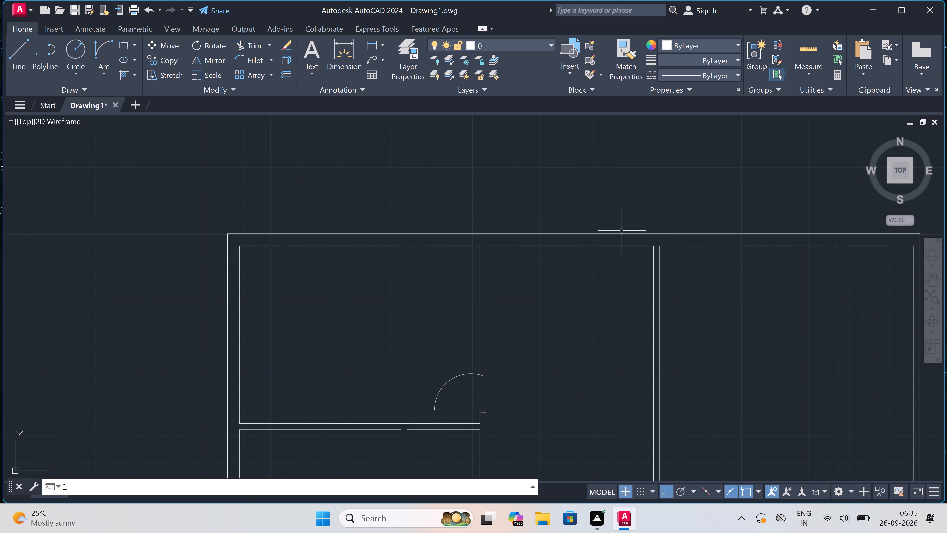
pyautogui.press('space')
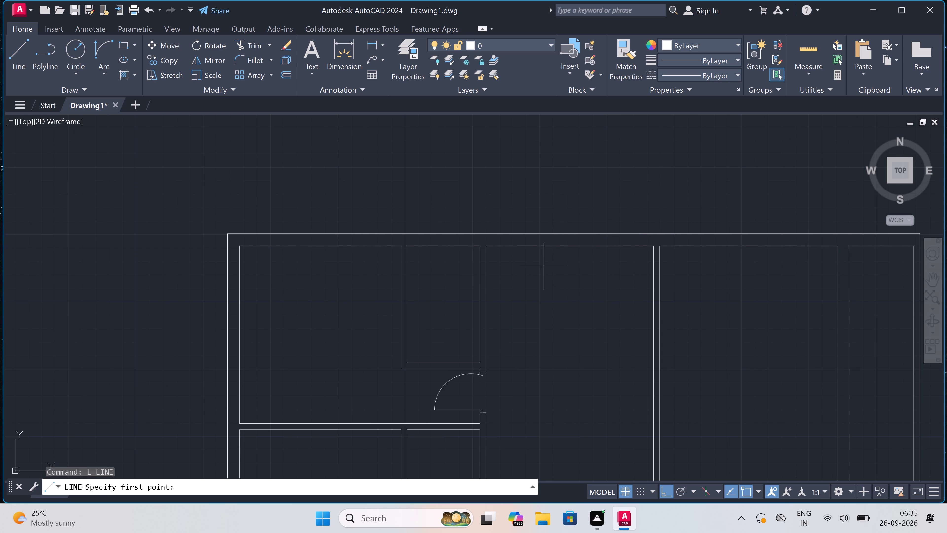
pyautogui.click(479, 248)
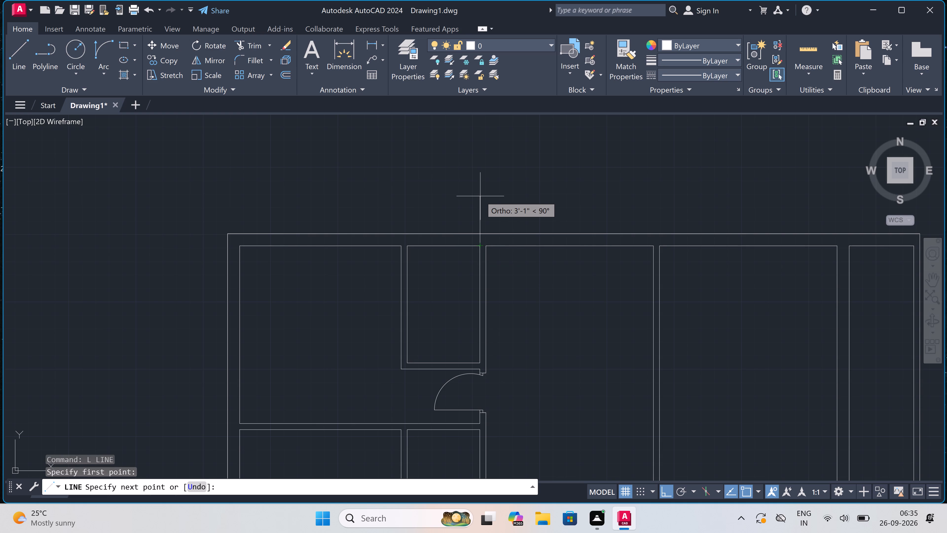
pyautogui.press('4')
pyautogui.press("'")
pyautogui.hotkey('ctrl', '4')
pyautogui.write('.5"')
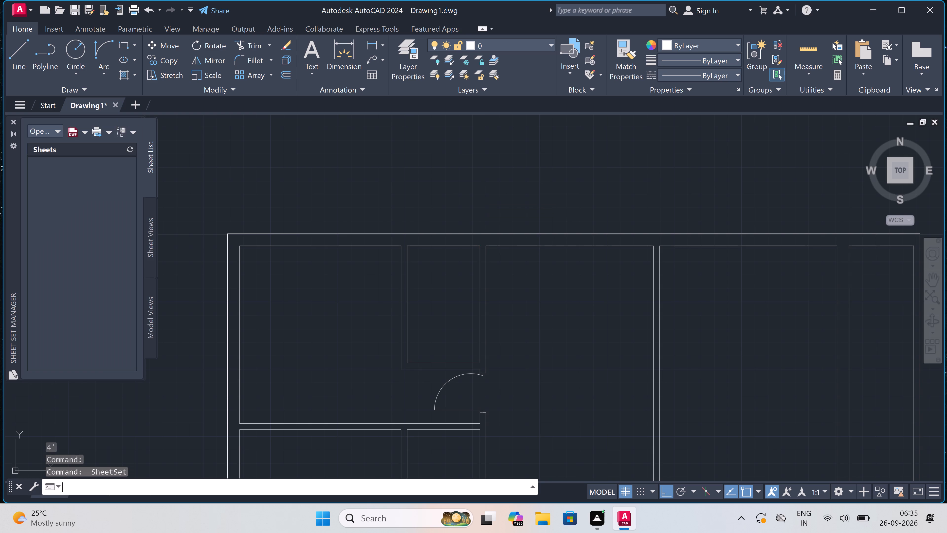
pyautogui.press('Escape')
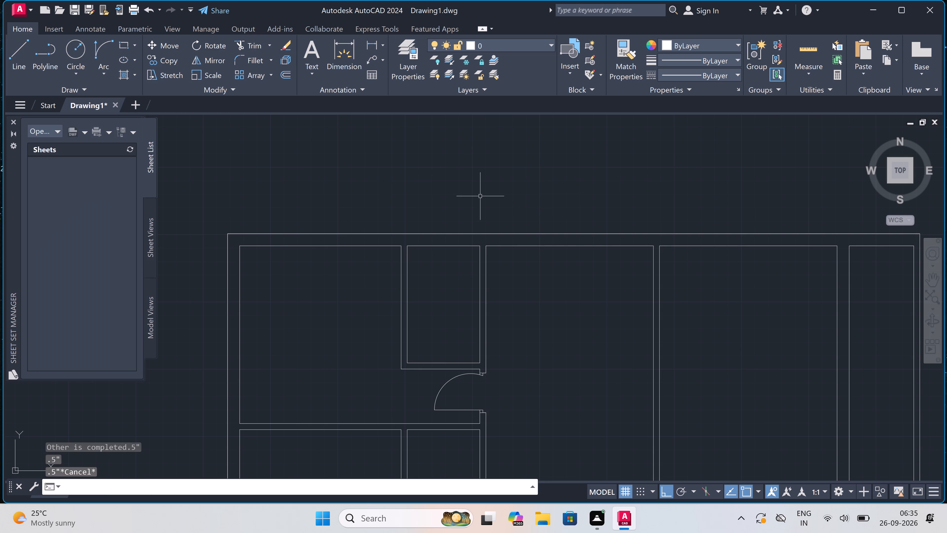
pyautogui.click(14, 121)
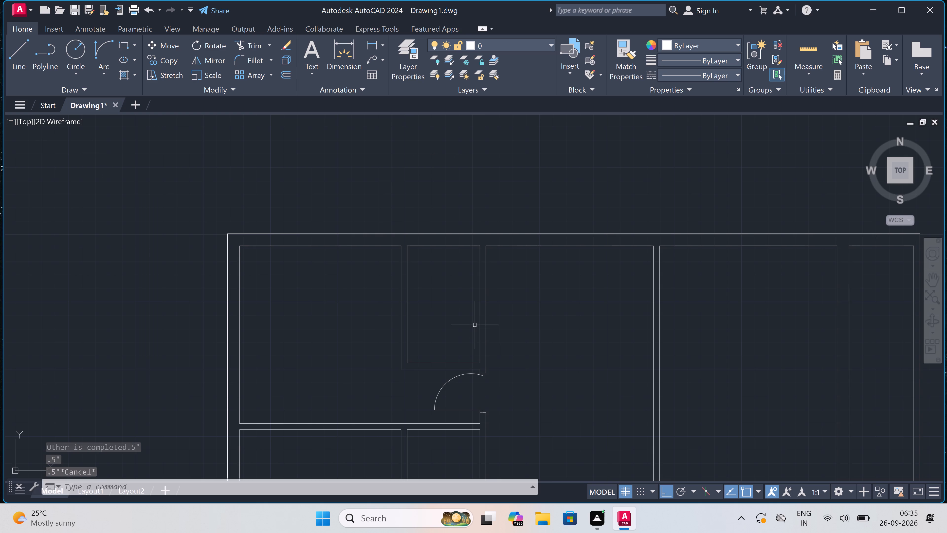
# Draw a projection outline from the second partition's left face 4'4.5" up, across to the third partition's right face, and down to the top outer wall.
pyautogui.press('l')
pyautogui.press('space')
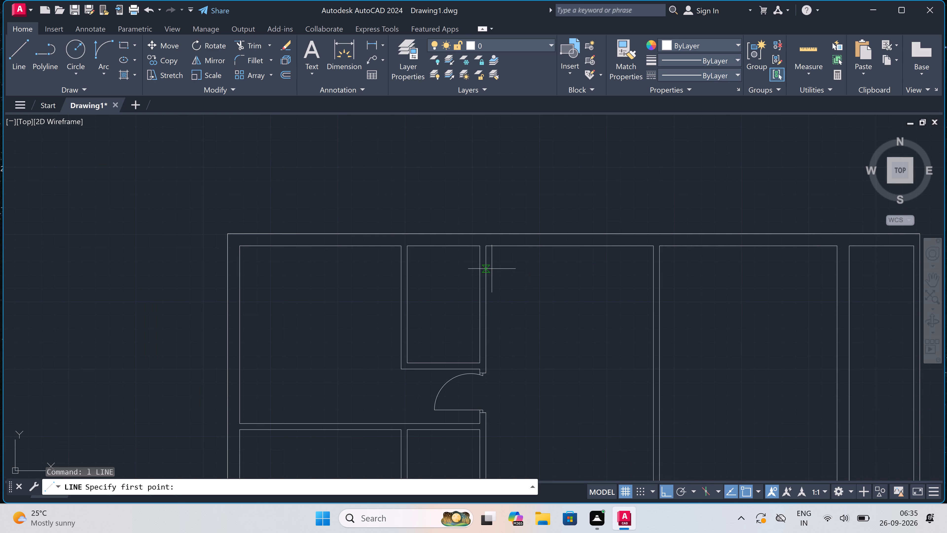
pyautogui.click(480, 244)
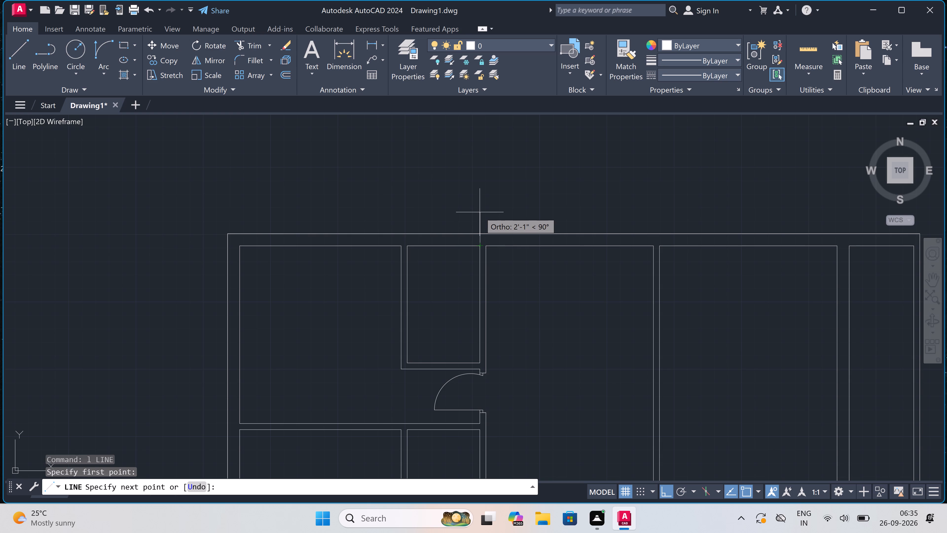
pyautogui.write('4\'4.5"')
pyautogui.press('space')
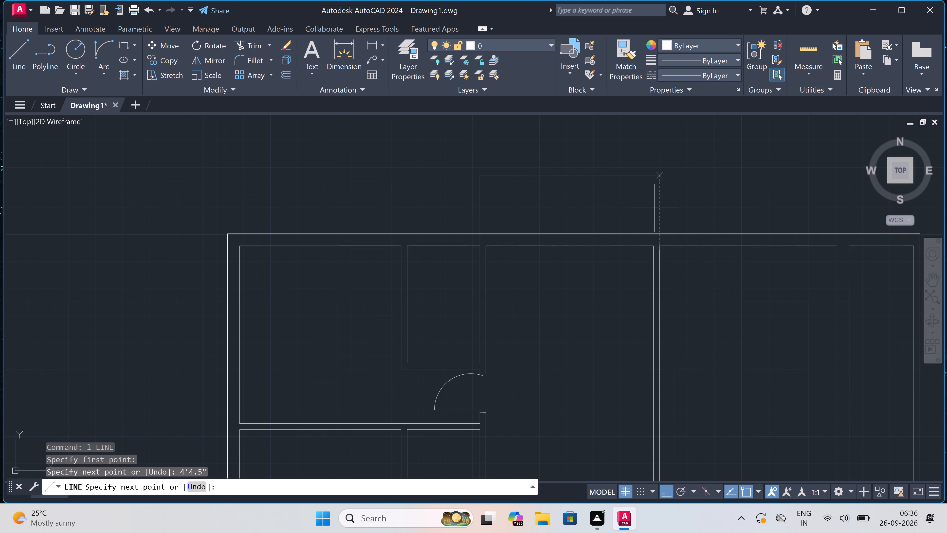
pyautogui.click(661, 177)
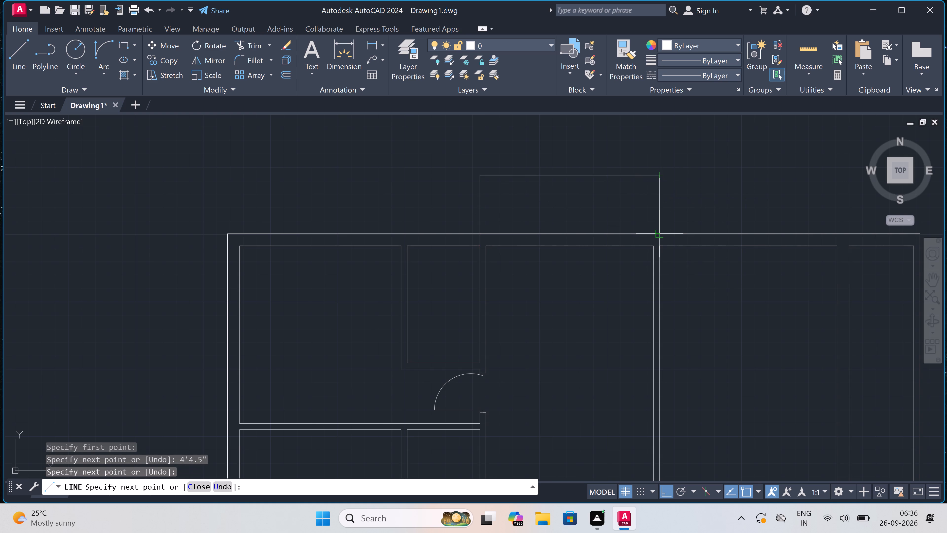
pyautogui.click(657, 245)
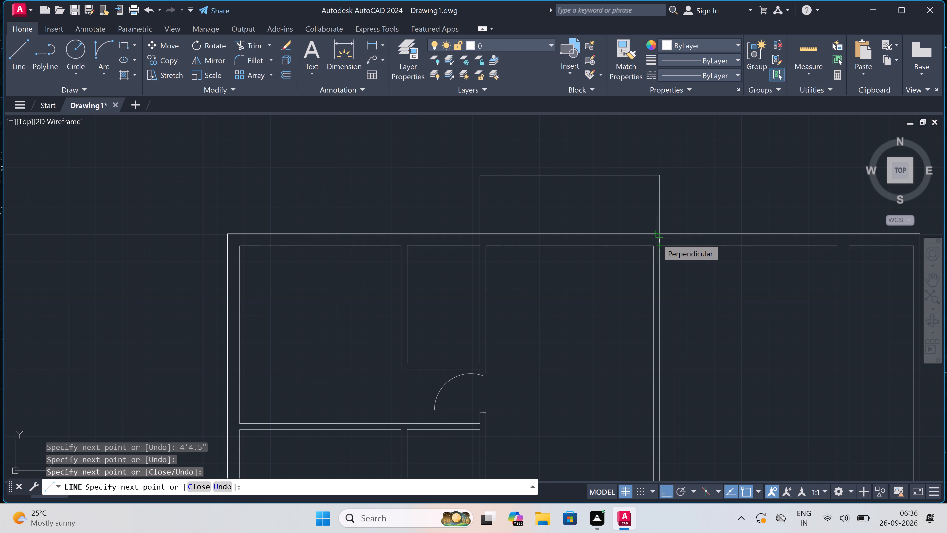
# Draw the projection's inner side faces by extending lines from the second partition's right face and third partition's left face up to its top edge.
pyautogui.press('Escape')
pyautogui.press('space')
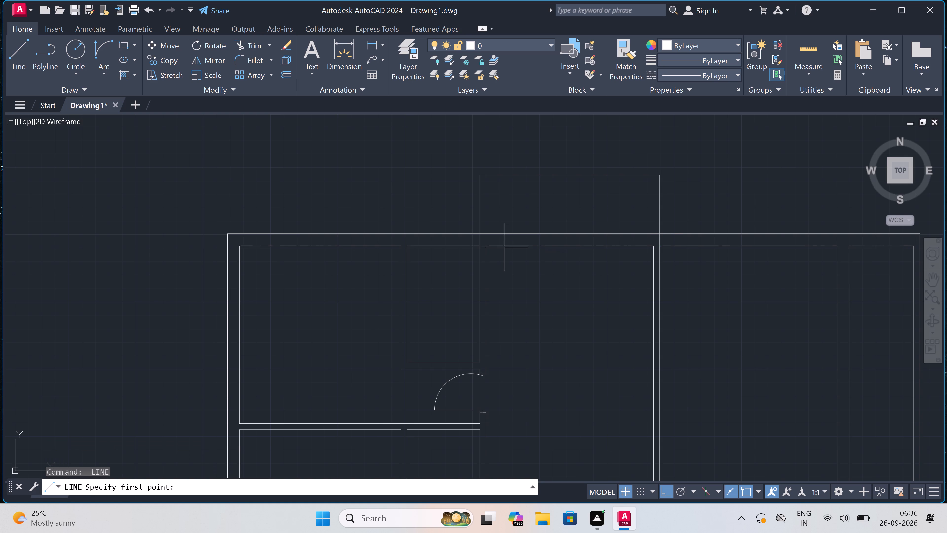
pyautogui.click(484, 248)
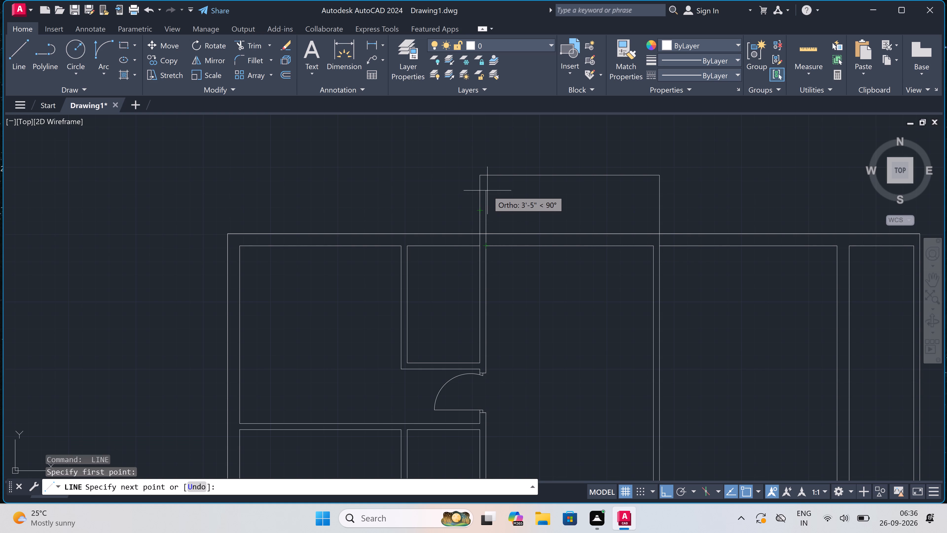
pyautogui.click(487, 174)
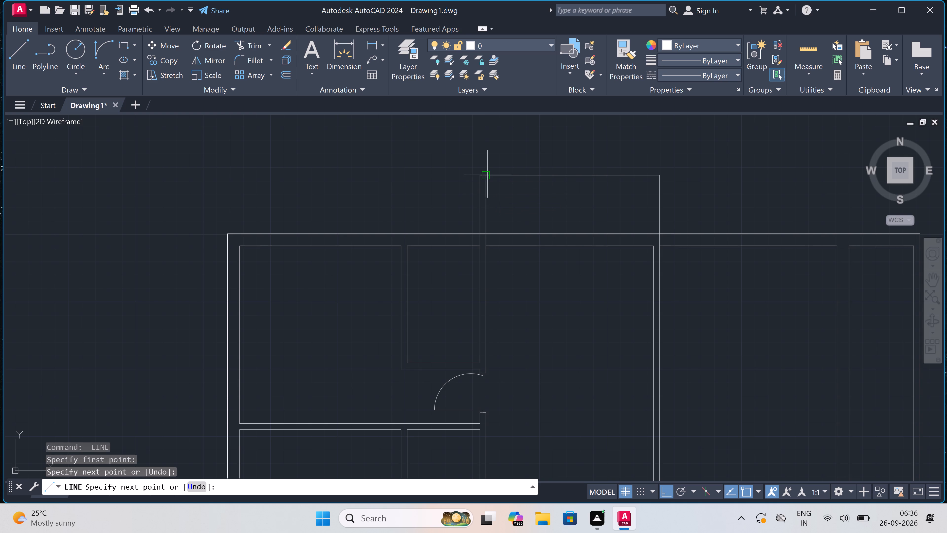
pyautogui.press('Escape')
pyautogui.press('space')
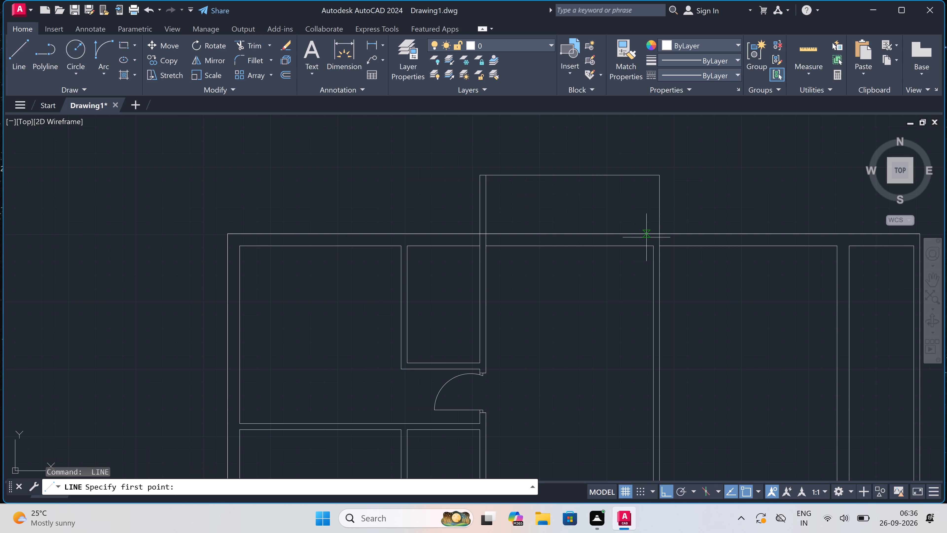
pyautogui.click(650, 243)
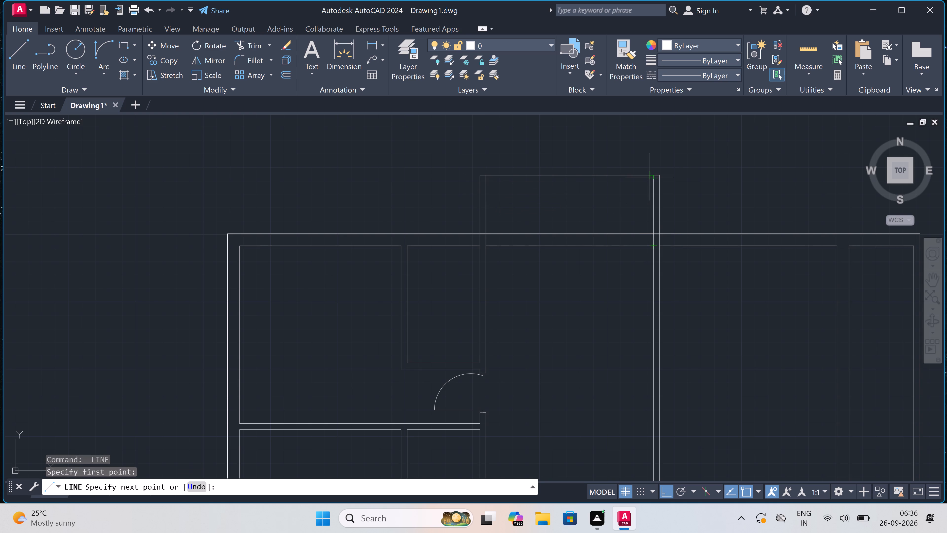
pyautogui.click(650, 173)
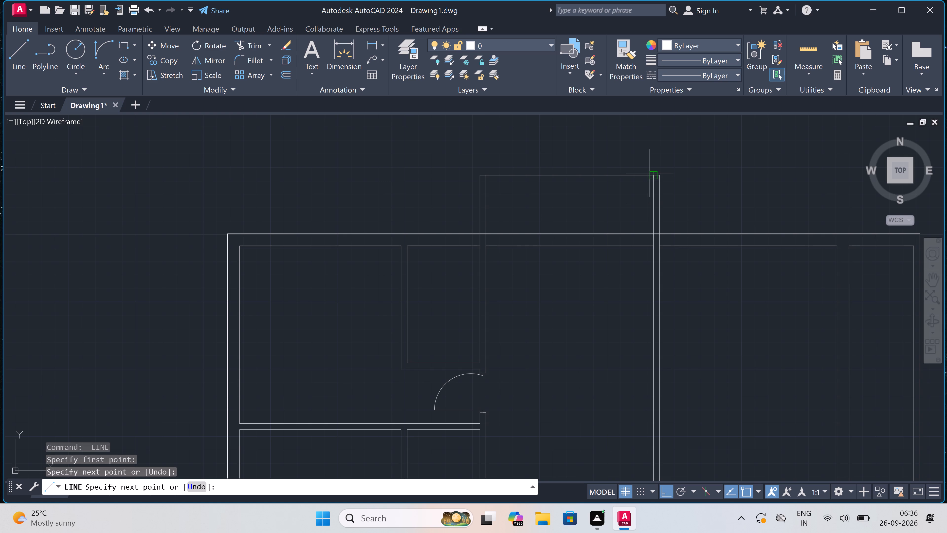
pyautogui.press('Escape')
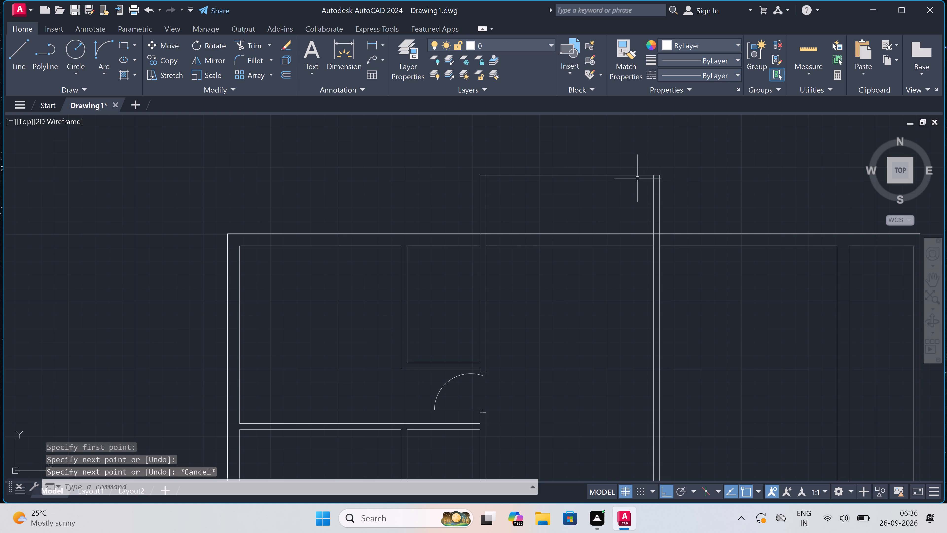
# Trim both lines of the top outer wall between the second and third partitions to open the projection.
pyautogui.write('tr')
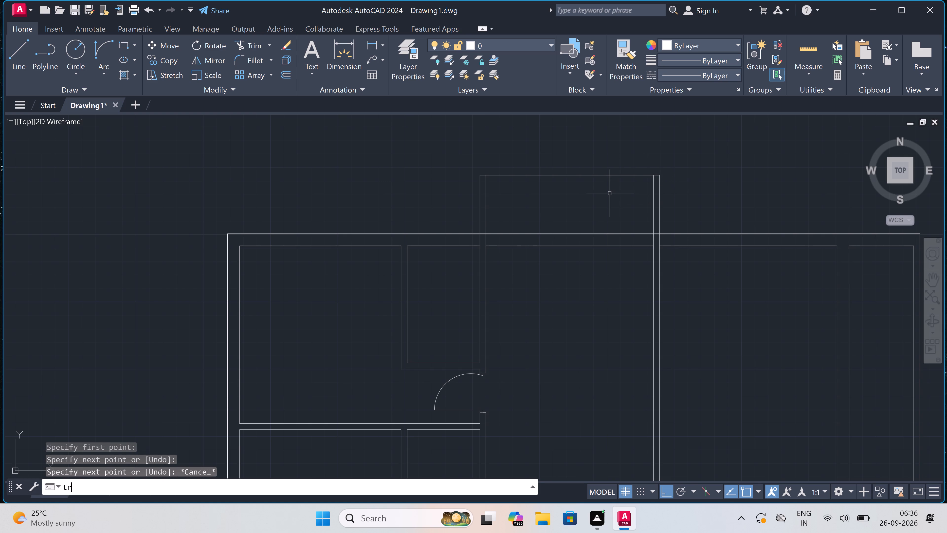
pyautogui.press('space')
pyautogui.click(591, 227)
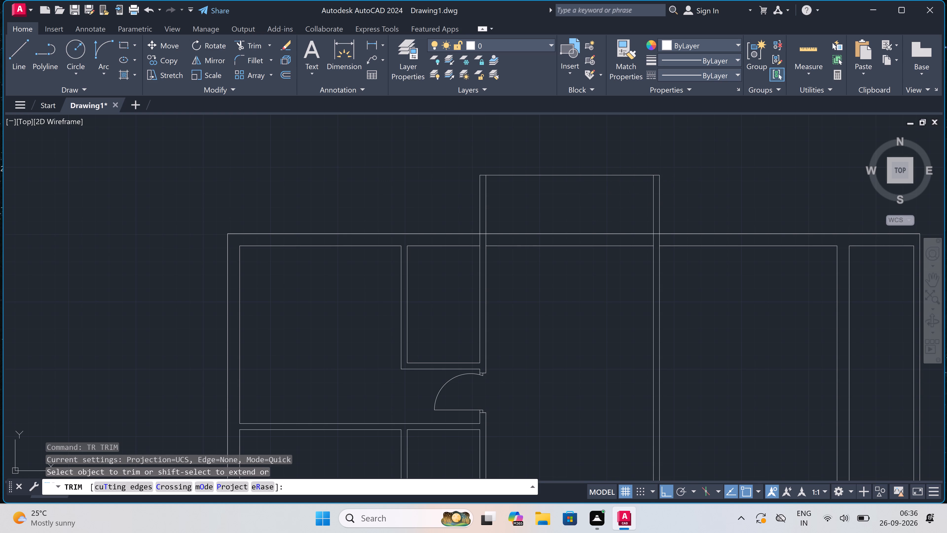
pyautogui.click(588, 272)
pyautogui.press('Escape')
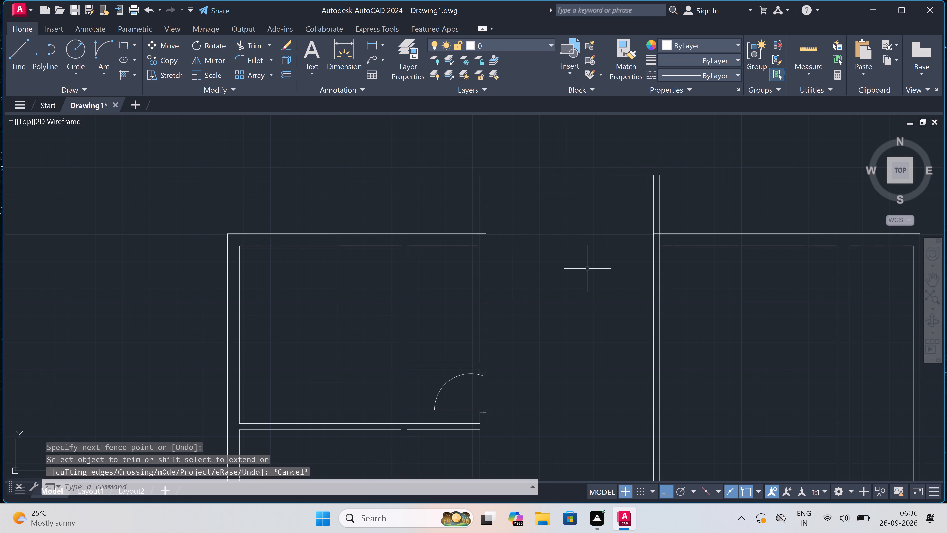
# Draw a 9" thick cross wall between the second and third partitions, just below the top outer wall's level.
pyautogui.press('l')
pyautogui.press('space')
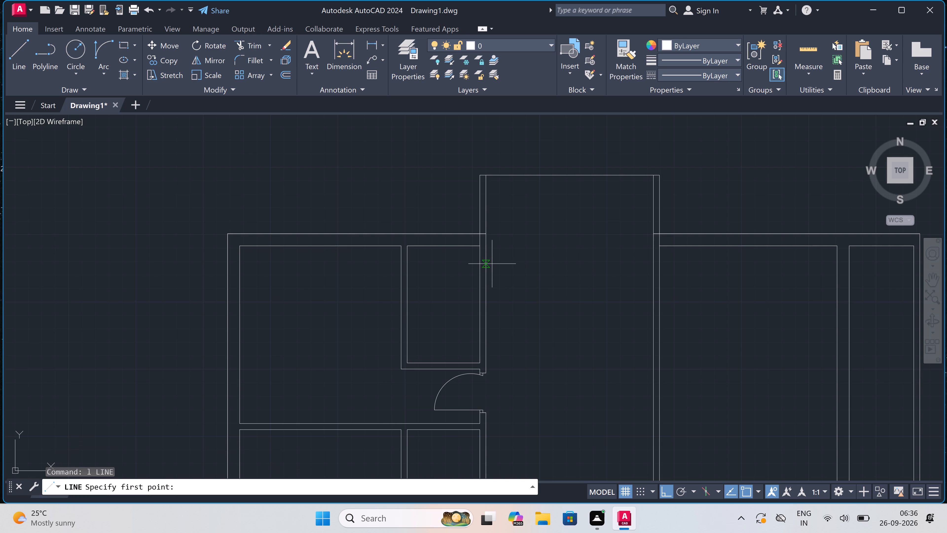
pyautogui.click(488, 266)
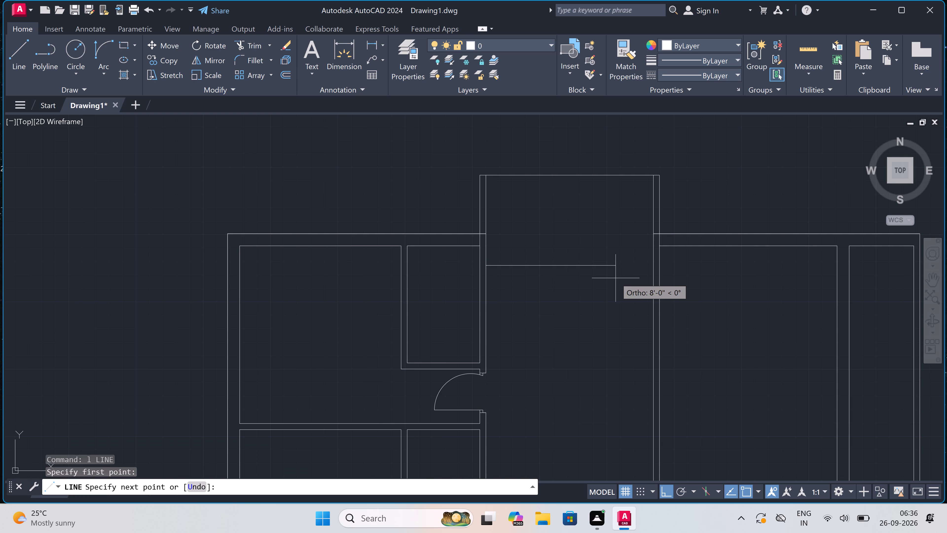
pyautogui.click(651, 262)
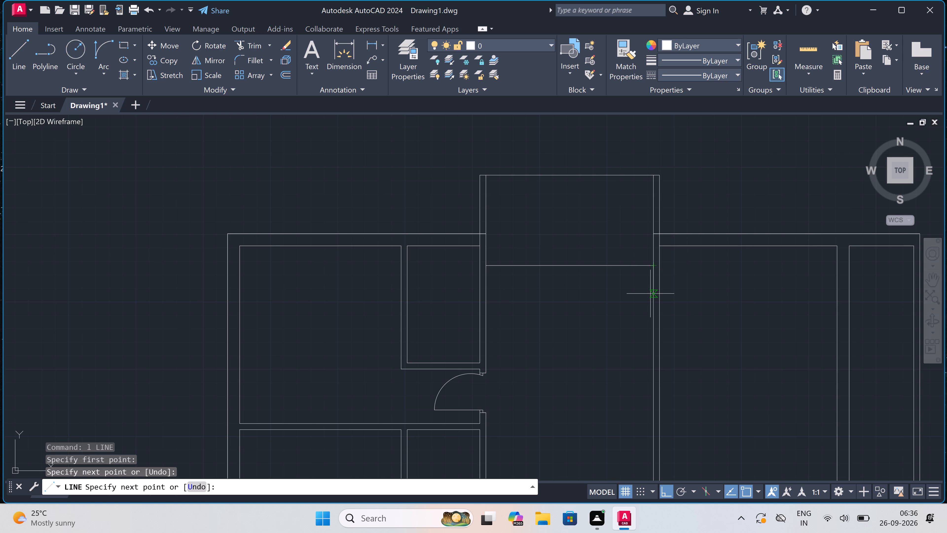
pyautogui.press('9')
pyautogui.hotkey('shift', '"')
pyautogui.press('space')
pyautogui.click(486, 275)
pyautogui.press('Escape')
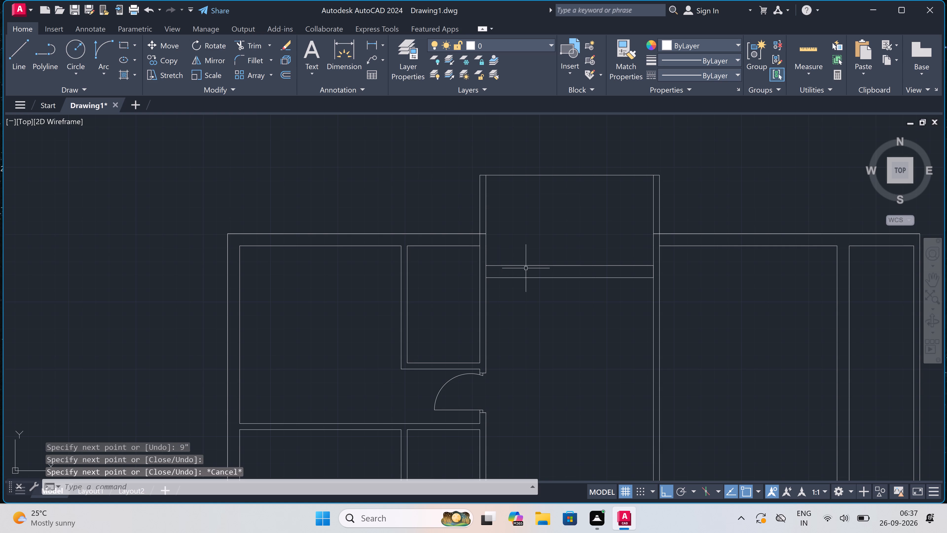
# Draw a line 4' up from the cross wall's upper face, then across the projection between its outer side faces.
pyautogui.press('space')
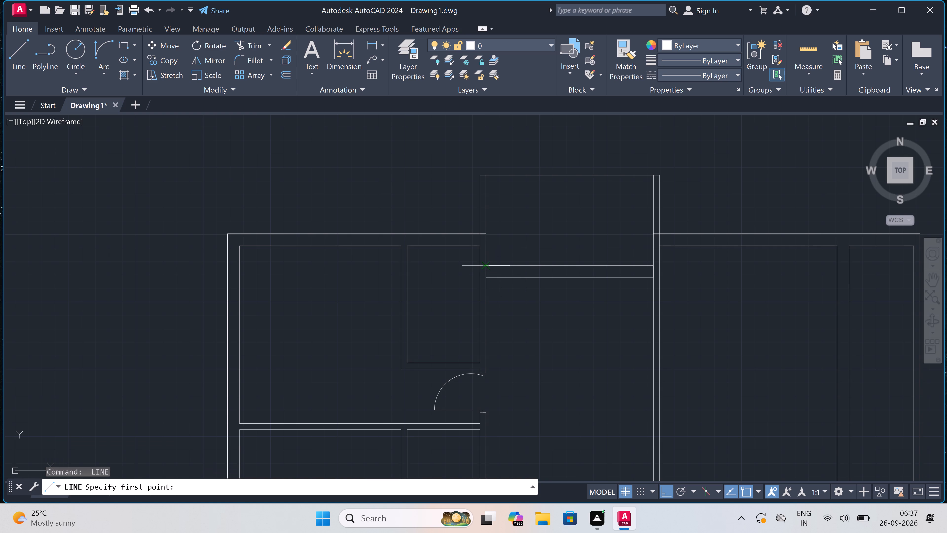
pyautogui.moveTo(487, 267); pyautogui.dragTo(487, 264)
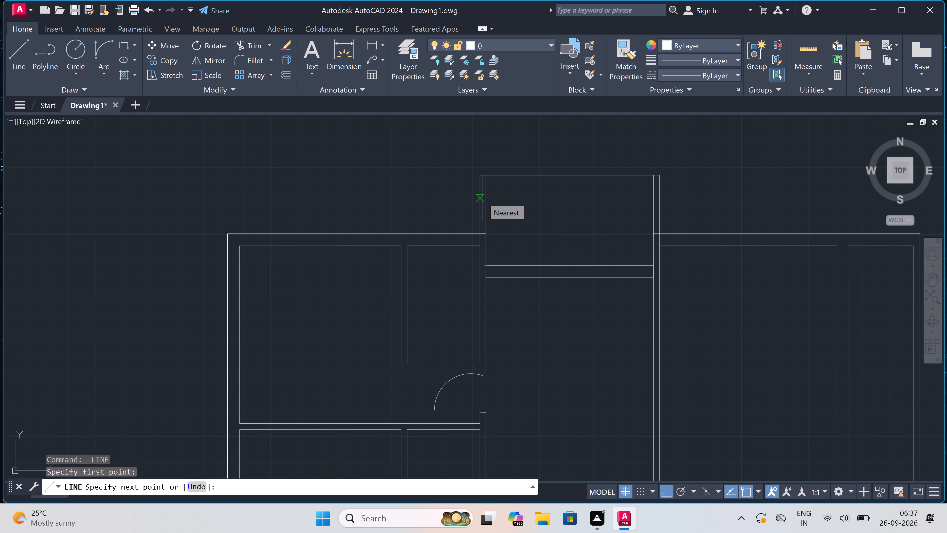
pyautogui.write("4'")
pyautogui.press('space')
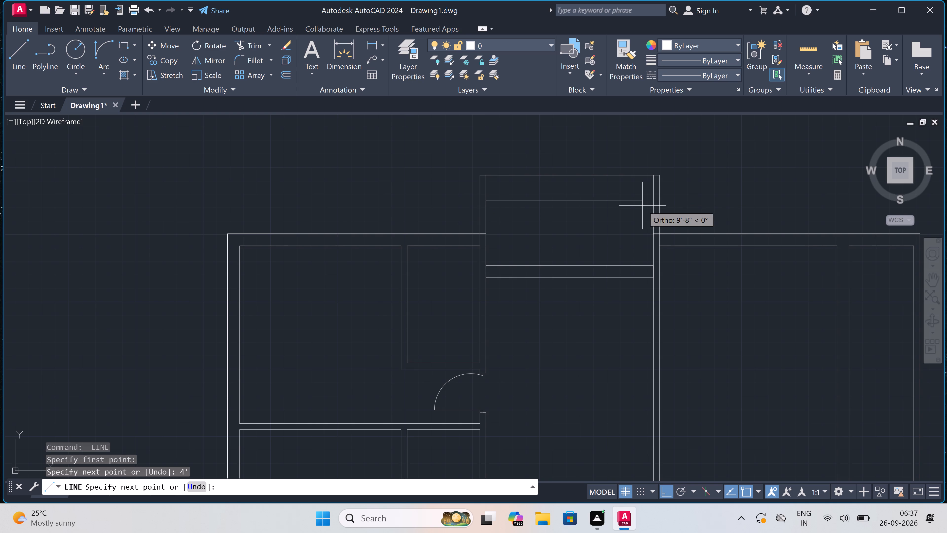
pyautogui.click(661, 204)
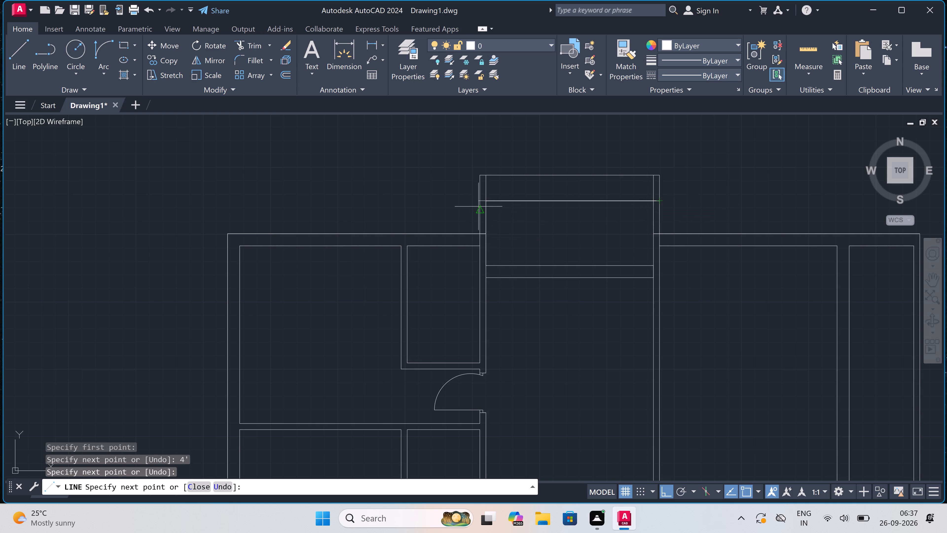
pyautogui.click(480, 199)
pyautogui.press('Escape')
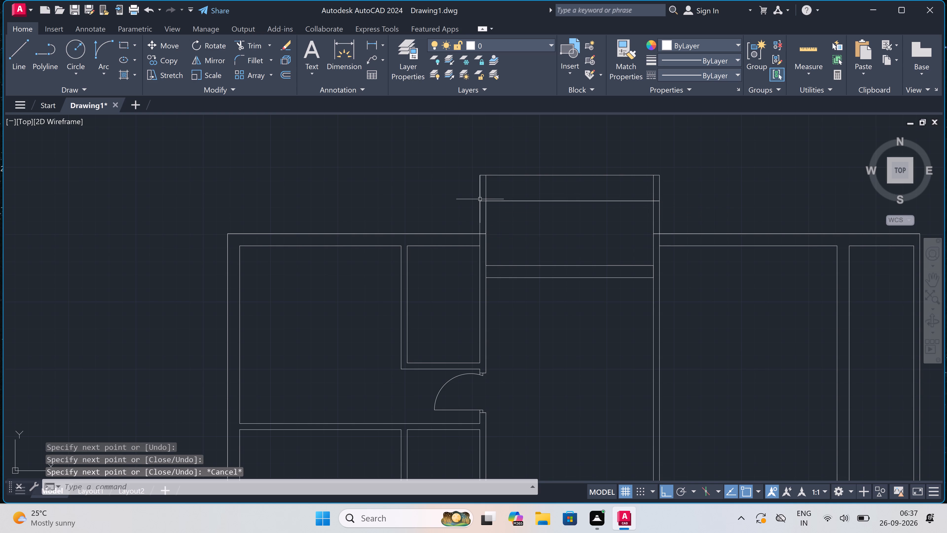
# Trim the projection's side lines above the new 4' edge and remove its original top line.
pyautogui.write('tr')
pyautogui.press('space')
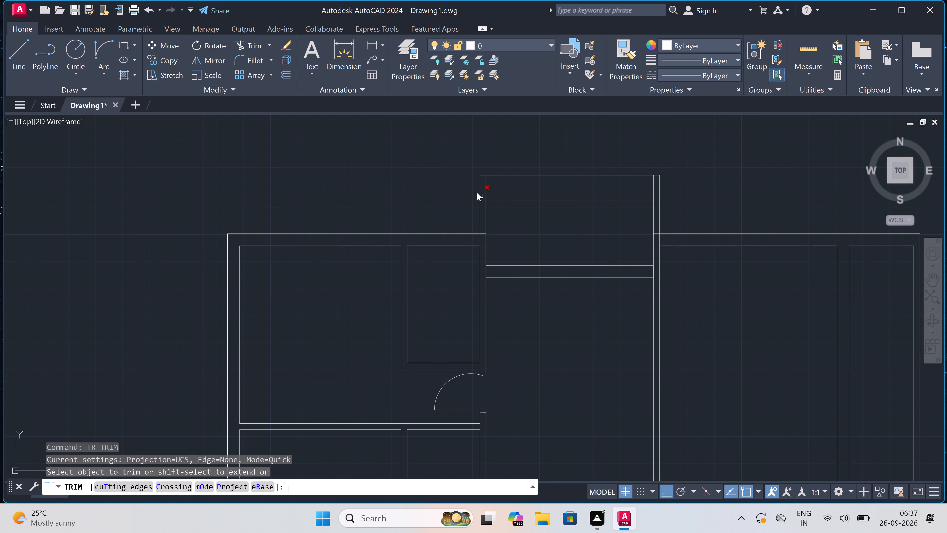
pyautogui.click(467, 188)
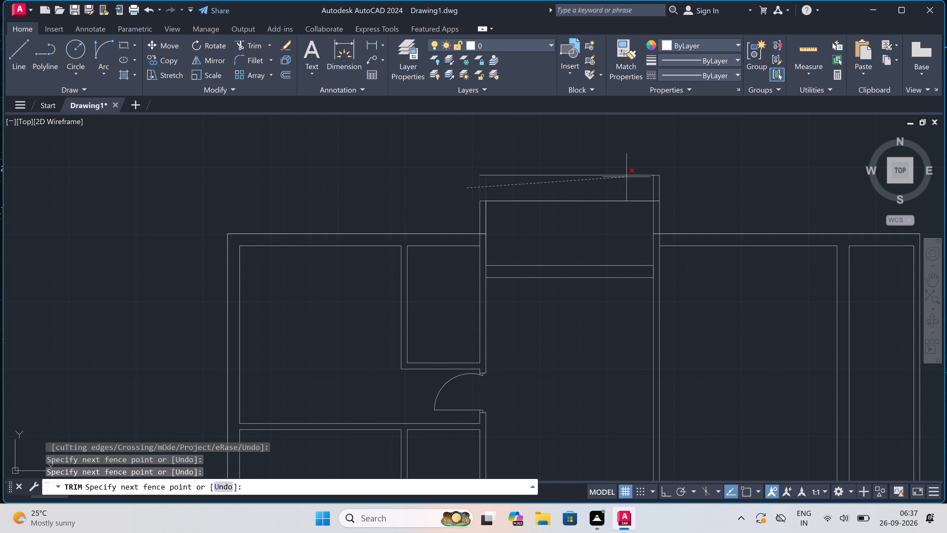
pyautogui.click(681, 189)
pyautogui.click(655, 187)
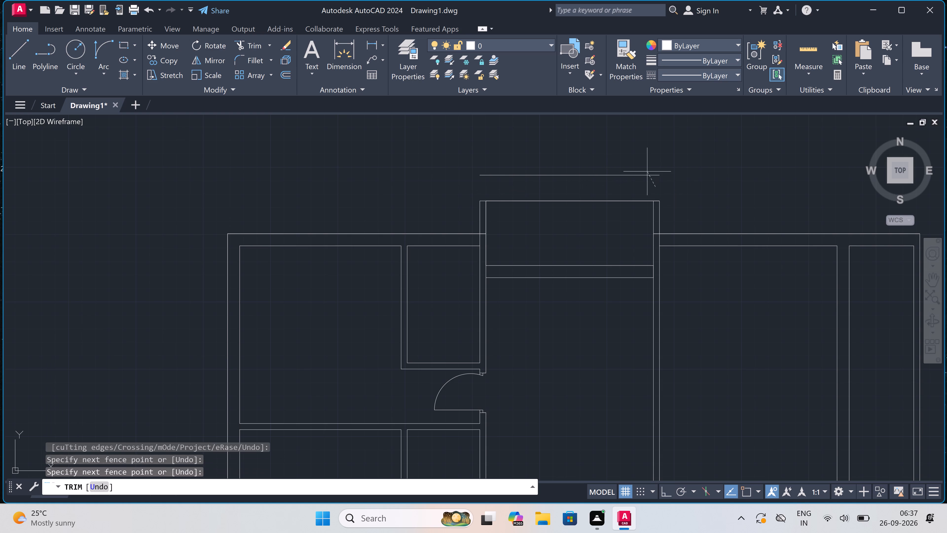
pyautogui.click(641, 163)
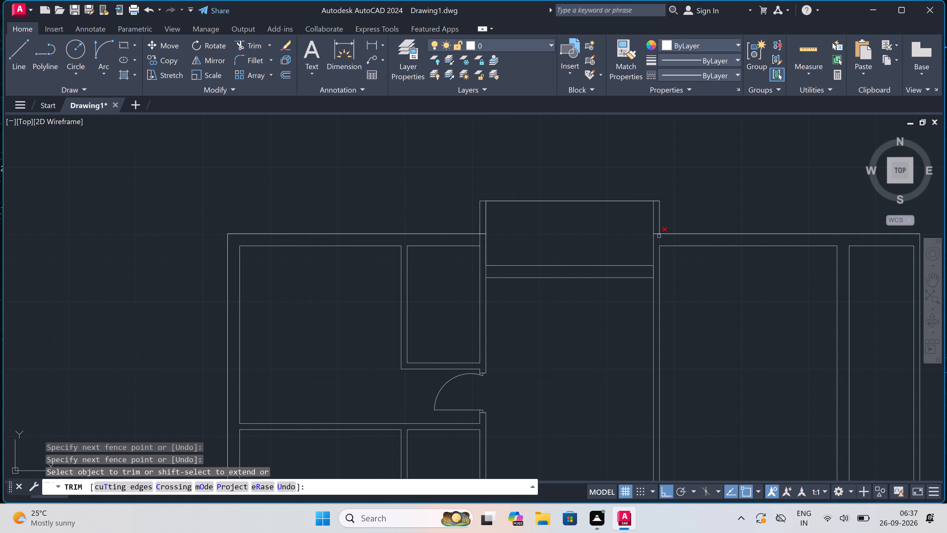
# Trim the overlapping lines where the top outer wall meets both projection side walls and where the 9" cross wall meets the second partition.
pyautogui.click(657, 233)
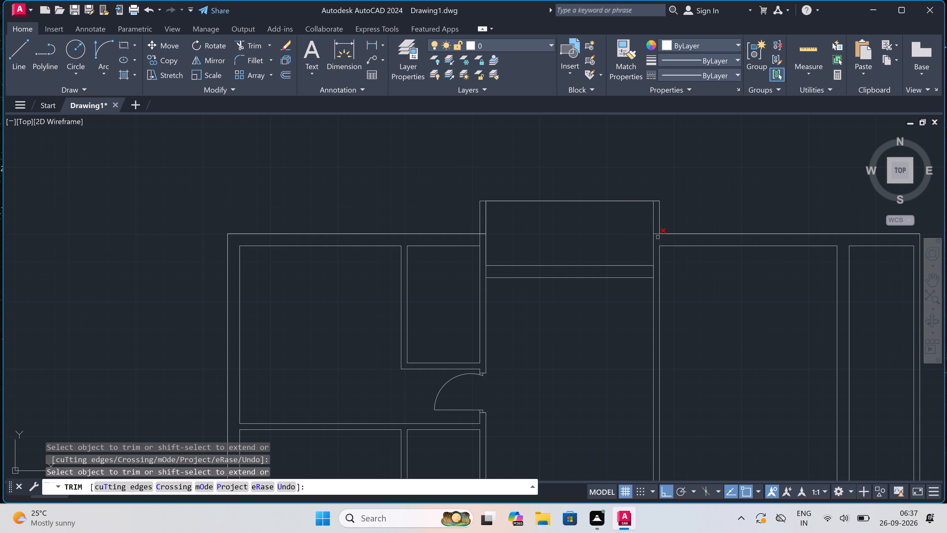
pyautogui.click(658, 237)
pyautogui.click(656, 230)
pyautogui.click(657, 236)
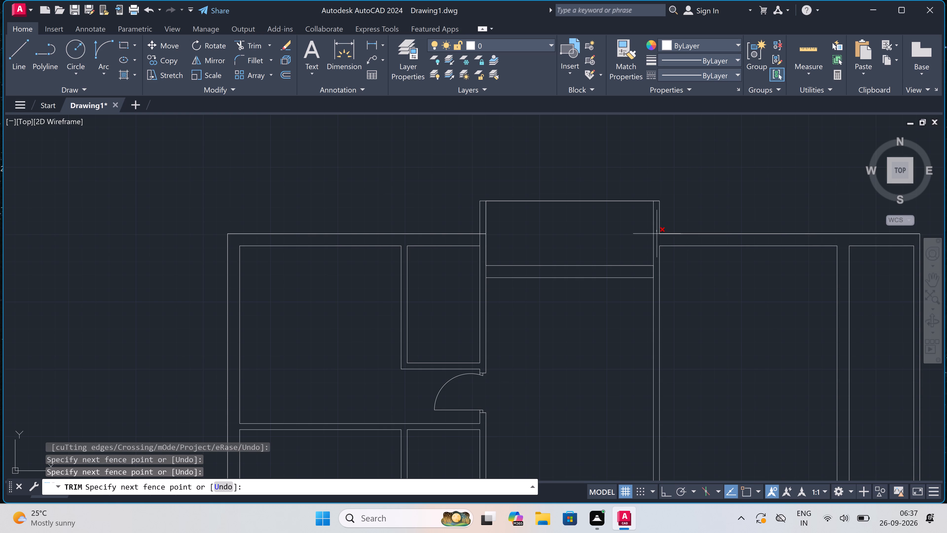
pyautogui.scroll(-1, 657, 235)
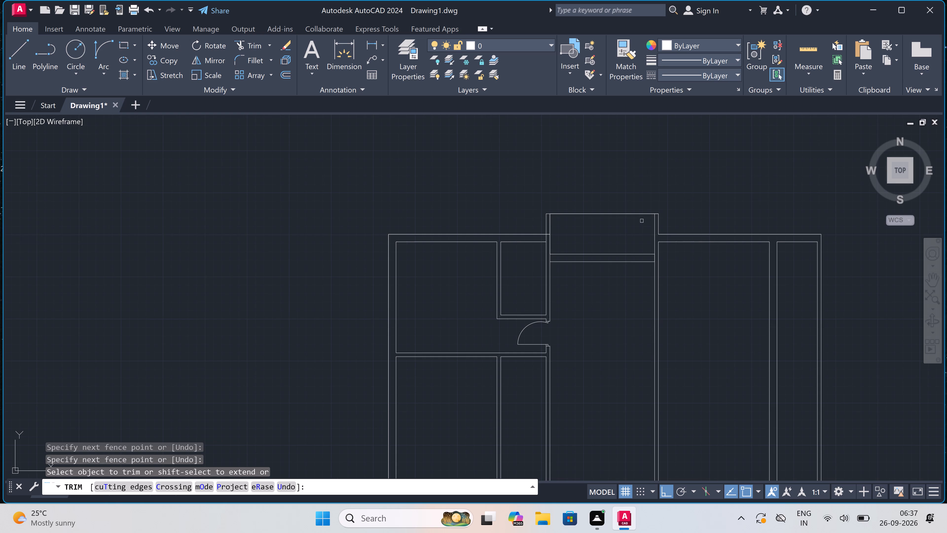
pyautogui.scroll(2, 546, 251)
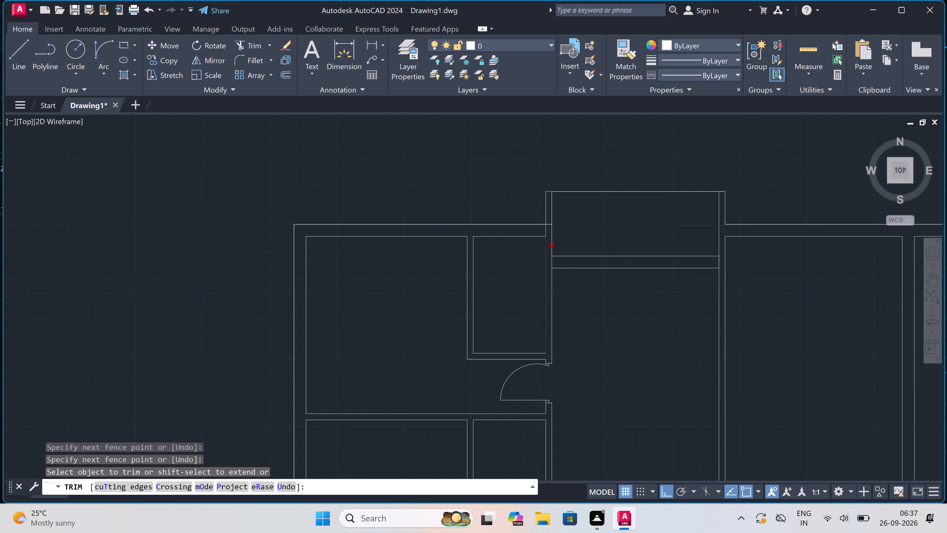
pyautogui.click(554, 270)
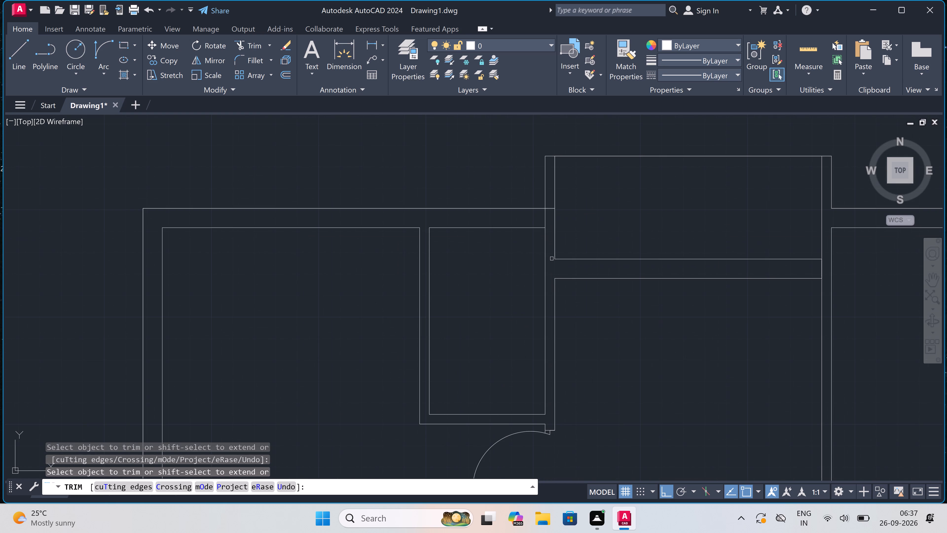
pyautogui.scroll(2, 549, 221)
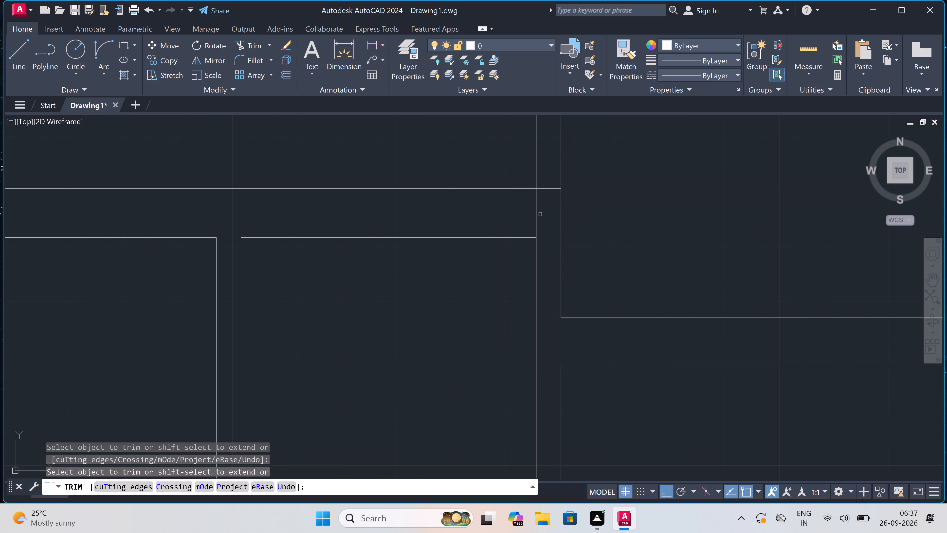
pyautogui.click(534, 212)
pyautogui.click(541, 204)
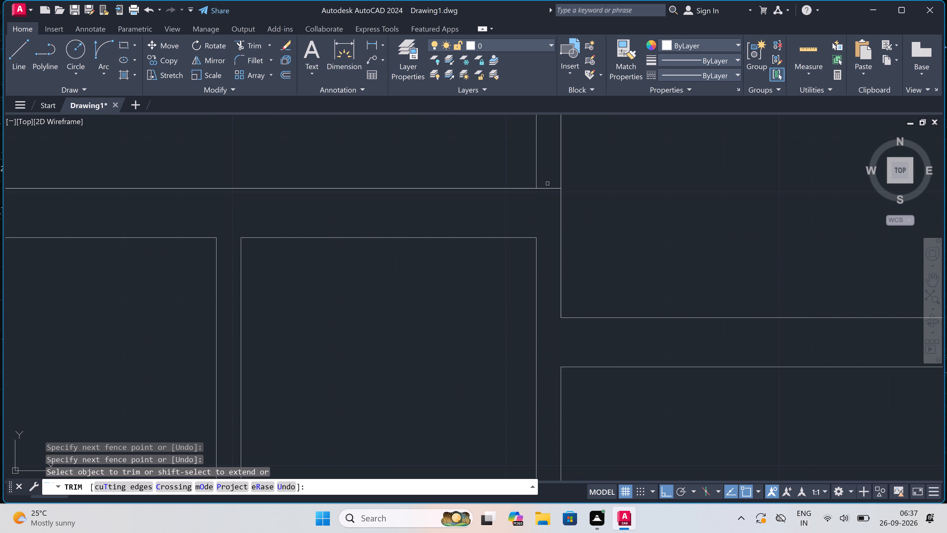
pyautogui.click(547, 183)
pyautogui.click(548, 203)
pyautogui.press('Escape')
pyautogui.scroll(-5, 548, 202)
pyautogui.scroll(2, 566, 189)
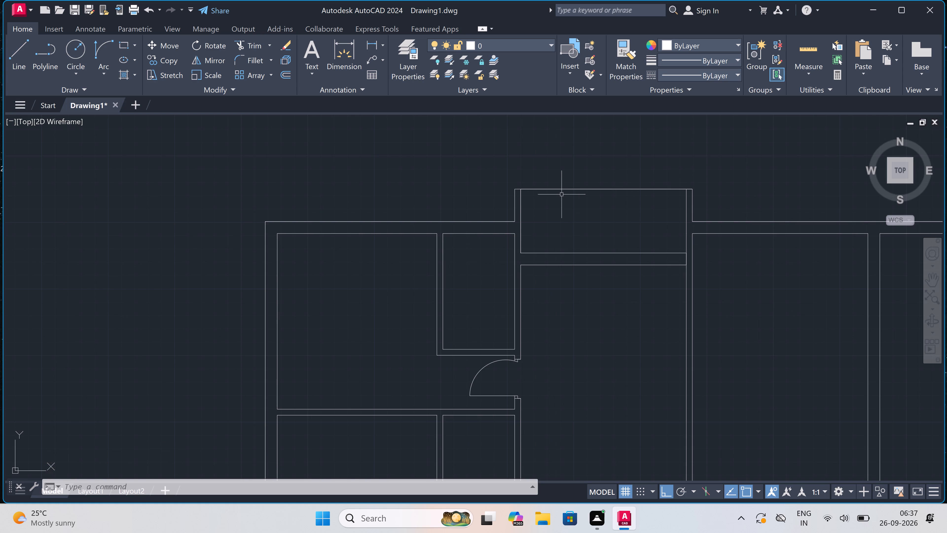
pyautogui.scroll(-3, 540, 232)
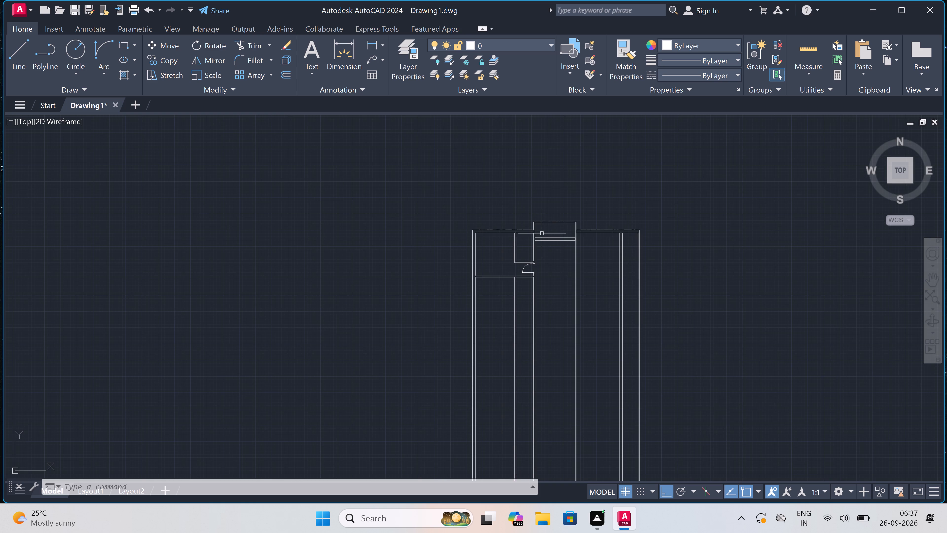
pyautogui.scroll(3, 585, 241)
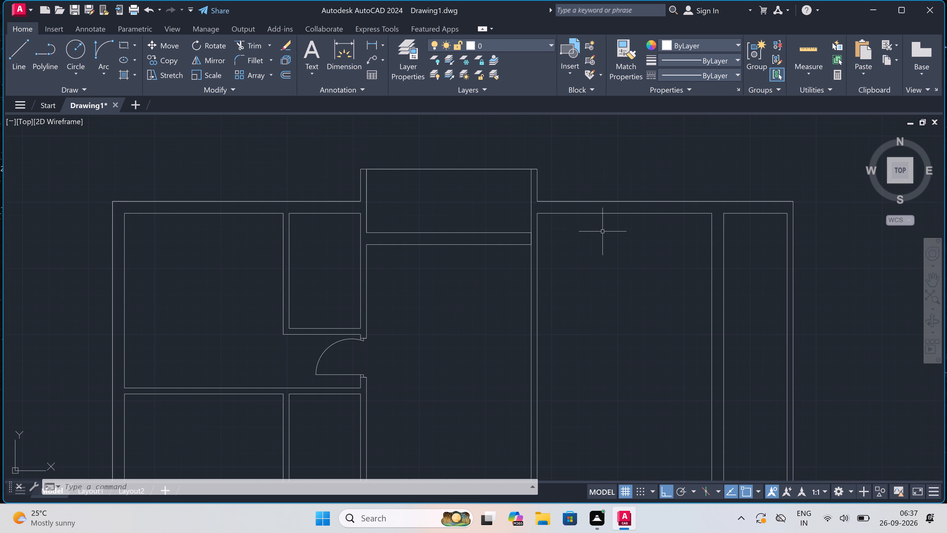
# Offset the top wall's inner line 8'3" downward in the room between the third partition and the 9" partition.
pyautogui.press('o')
pyautogui.press('space')
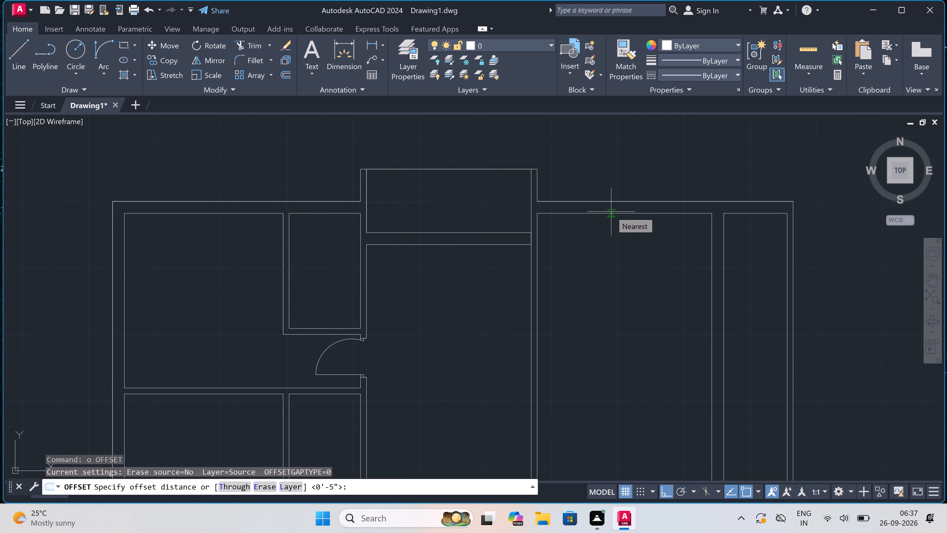
pyautogui.click(611, 212)
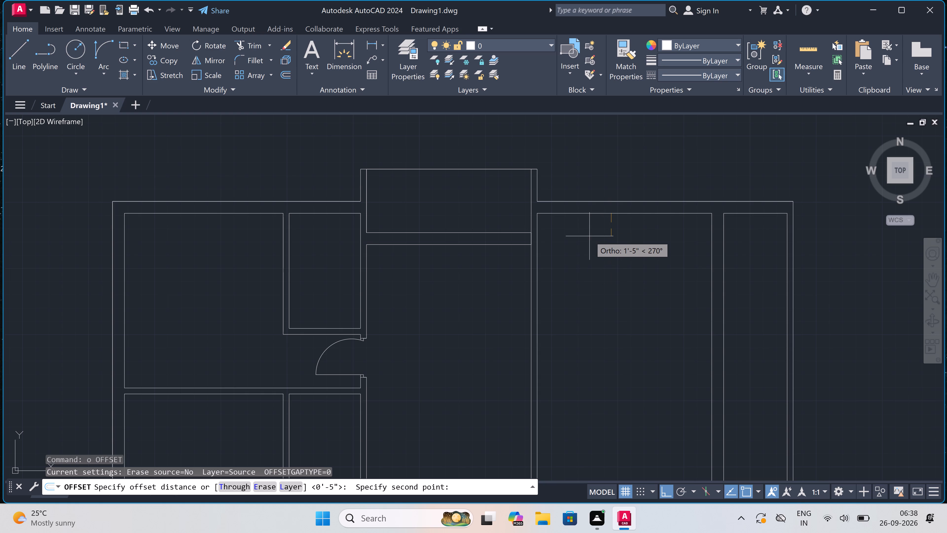
pyautogui.write("8'3")
pyautogui.write('"')
pyautogui.press('space')
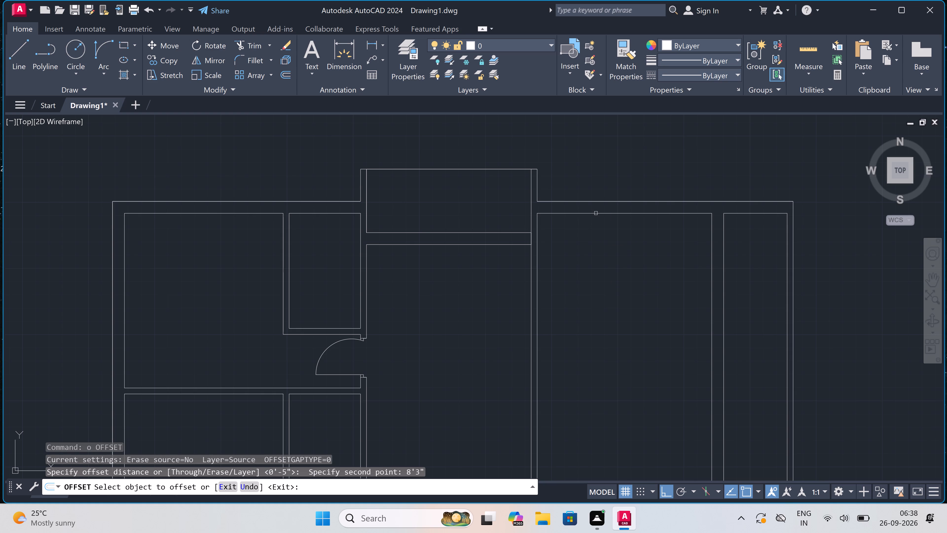
pyautogui.moveTo(596, 213); pyautogui.dragTo(596, 218)
pyautogui.click(595, 233)
pyautogui.press('Escape')
# Offset the new 8'3" line 4.5" downward to form the cross wall's thickness in that room.
pyautogui.press('space')
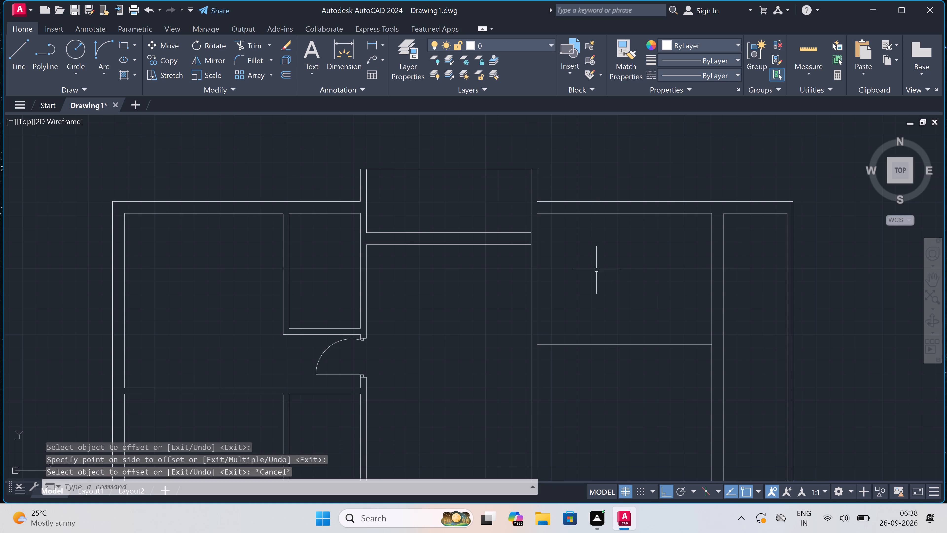
pyautogui.click(592, 341)
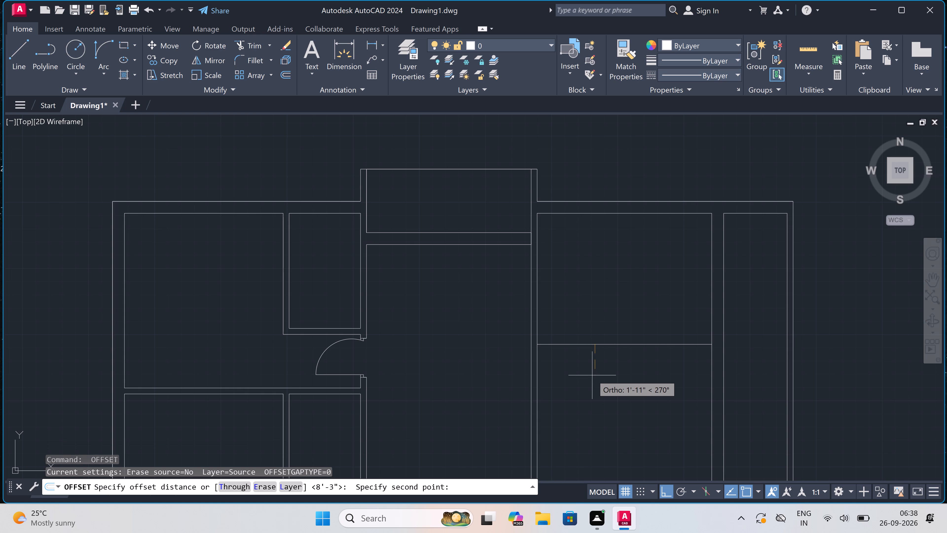
pyautogui.write('4.5"')
pyautogui.press('space')
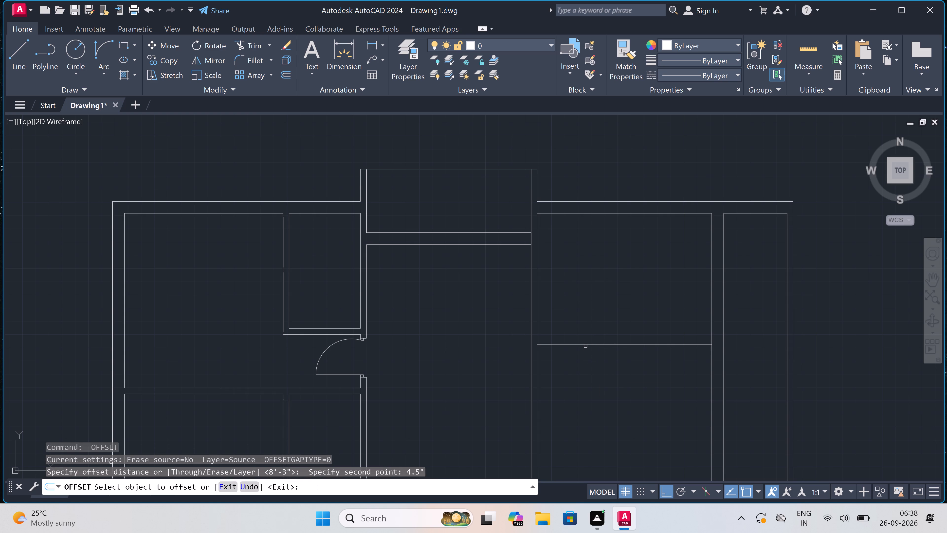
pyautogui.moveTo(584, 344); pyautogui.dragTo(584, 347)
pyautogui.click(583, 359)
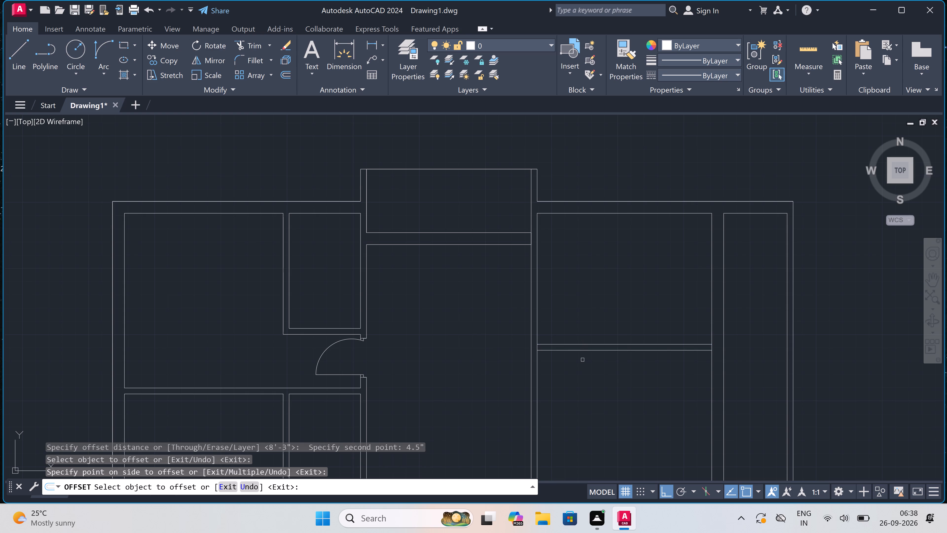
pyautogui.press('Escape')
# Offset the top wall's inner line 8'3" downward in the narrow room beside the outer side wall.
pyautogui.scroll(-4, 576, 357)
pyautogui.scroll(3, 613, 354)
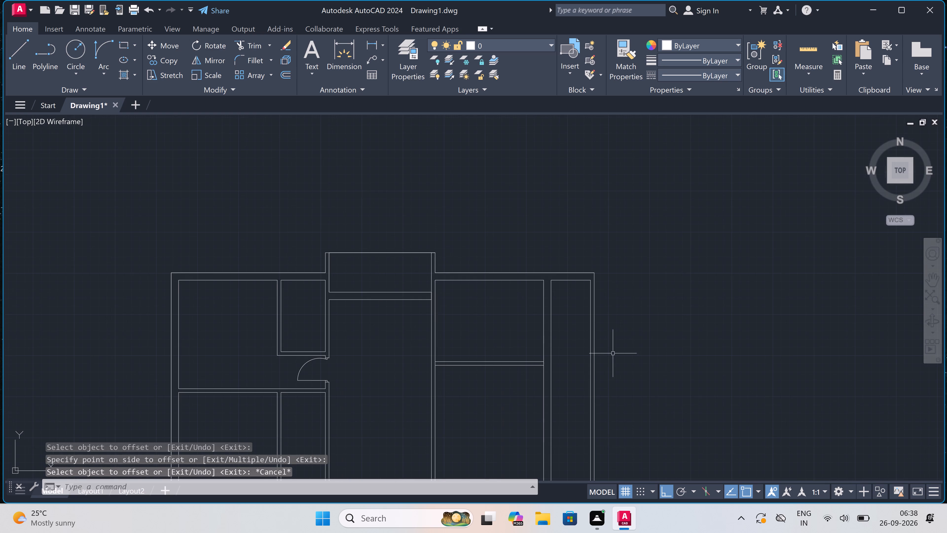
pyautogui.scroll(1, 575, 344)
pyautogui.press('space')
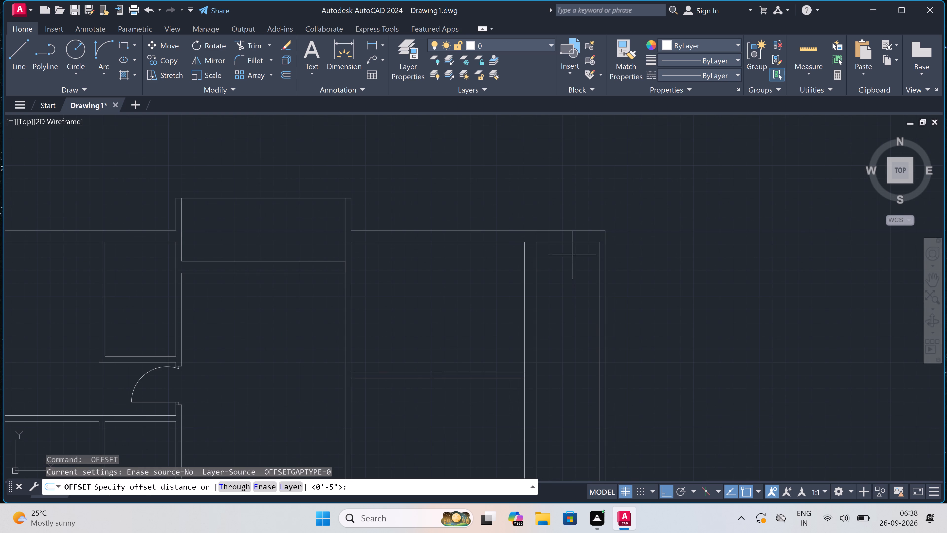
pyautogui.click(565, 240)
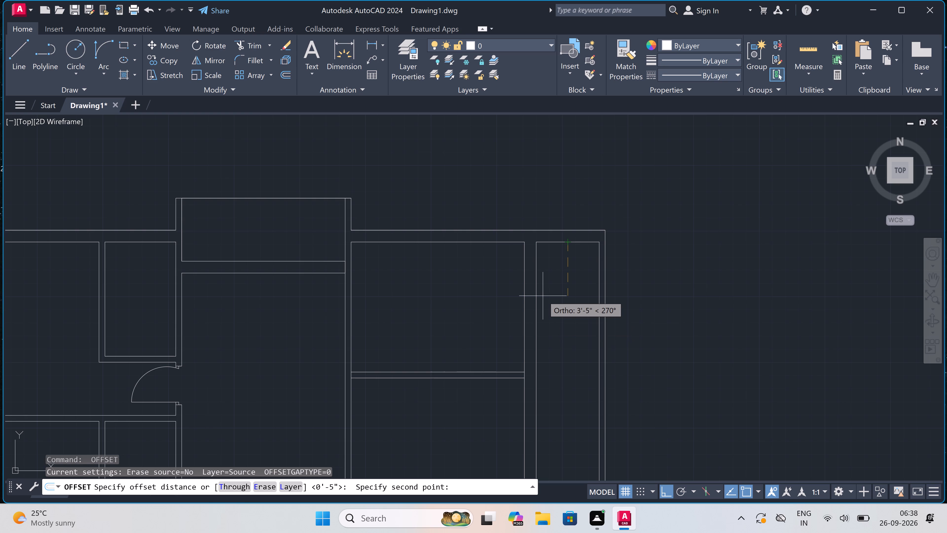
pyautogui.write("8'")
pyautogui.press('3')
pyautogui.hotkey('shift', '"')
pyautogui.press('space')
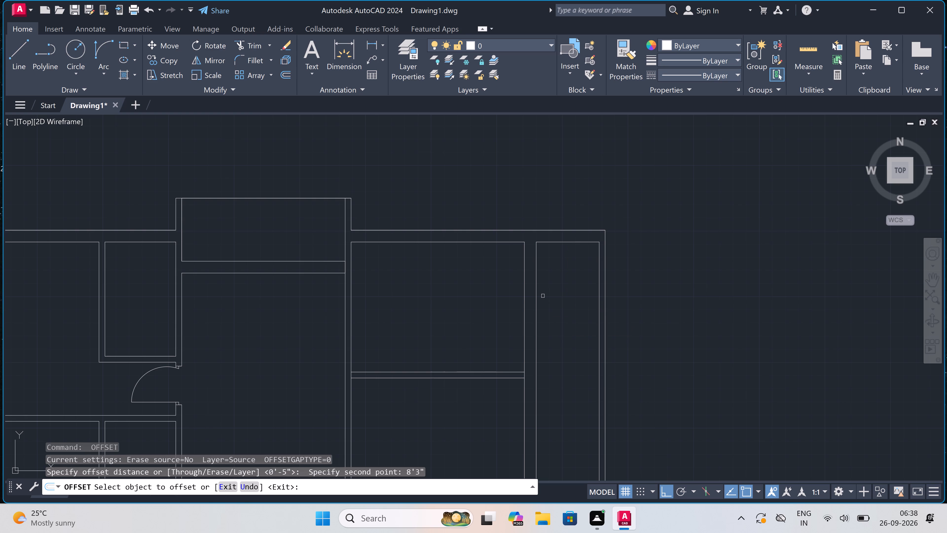
pyautogui.click(573, 241)
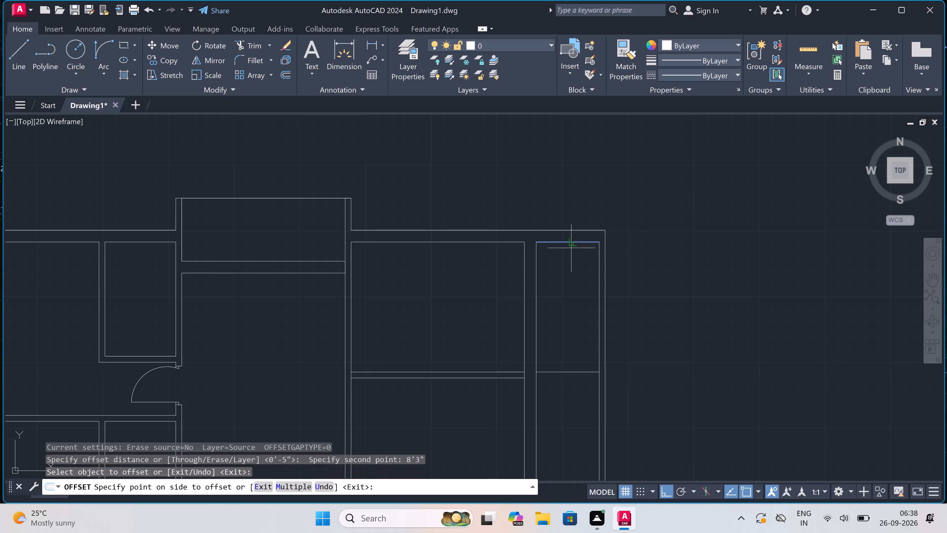
pyautogui.click(566, 292)
pyautogui.scroll(-4, 566, 293)
pyautogui.scroll(4, 558, 312)
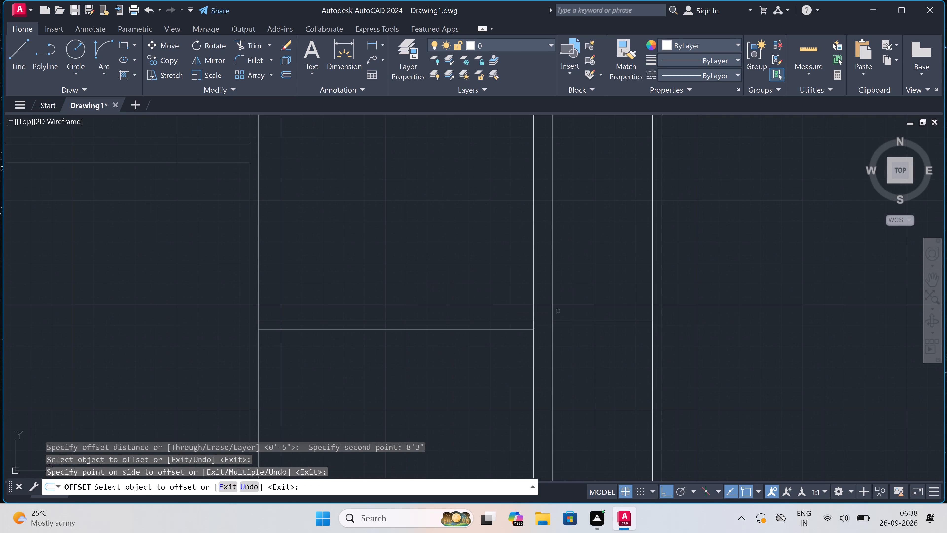
pyautogui.press('Escape')
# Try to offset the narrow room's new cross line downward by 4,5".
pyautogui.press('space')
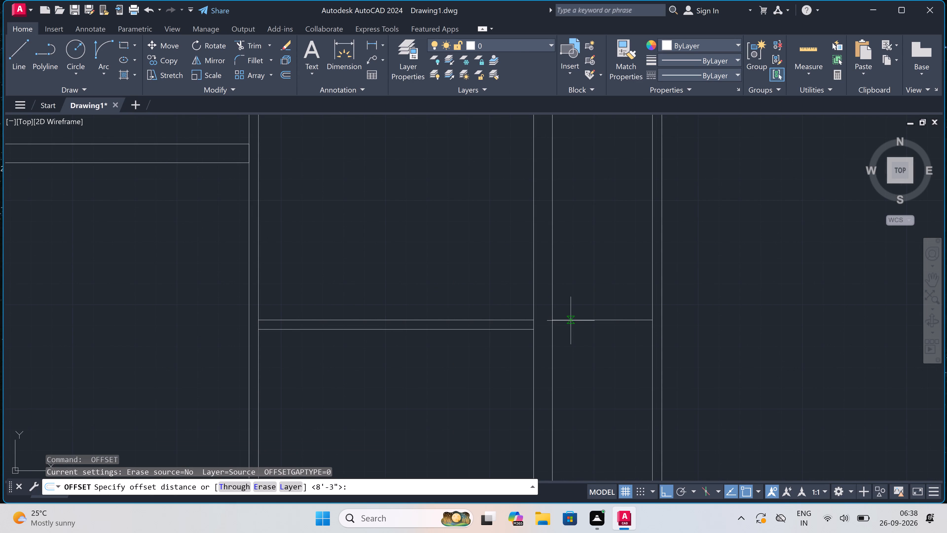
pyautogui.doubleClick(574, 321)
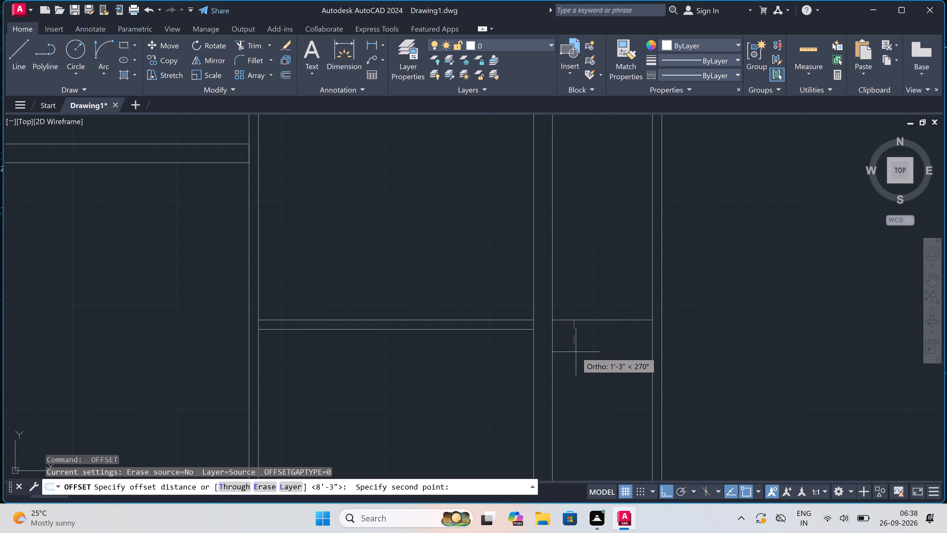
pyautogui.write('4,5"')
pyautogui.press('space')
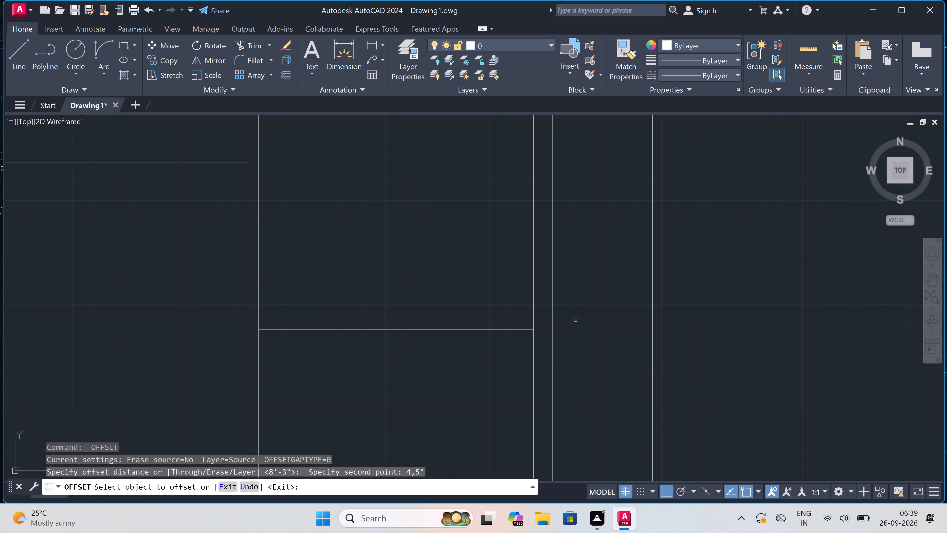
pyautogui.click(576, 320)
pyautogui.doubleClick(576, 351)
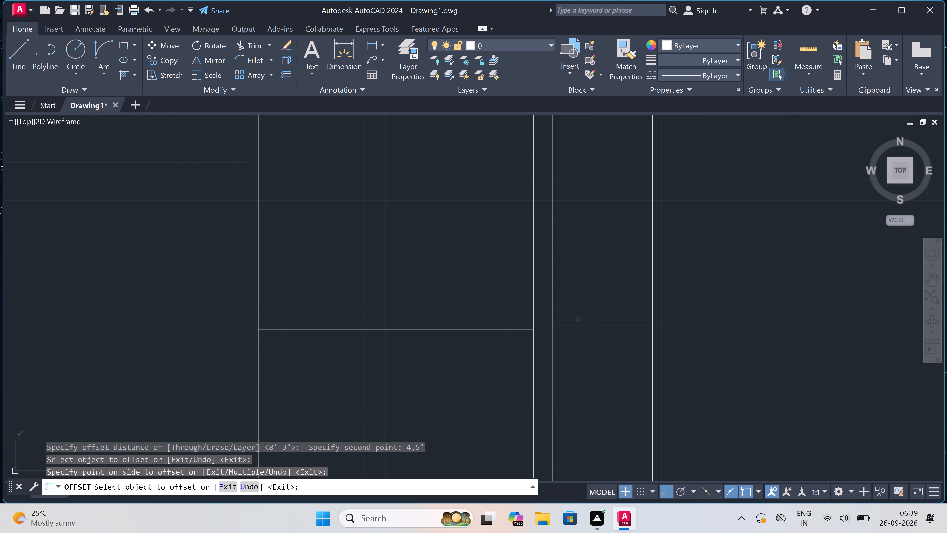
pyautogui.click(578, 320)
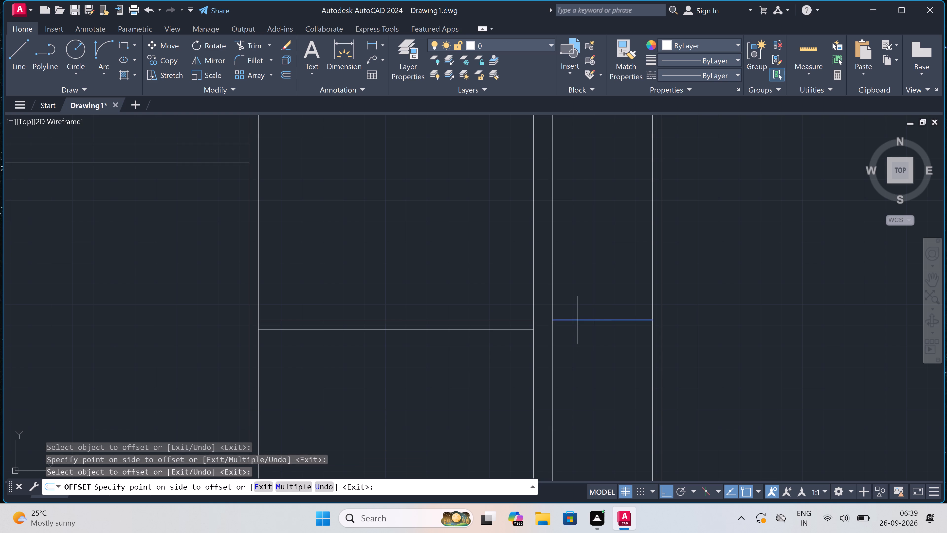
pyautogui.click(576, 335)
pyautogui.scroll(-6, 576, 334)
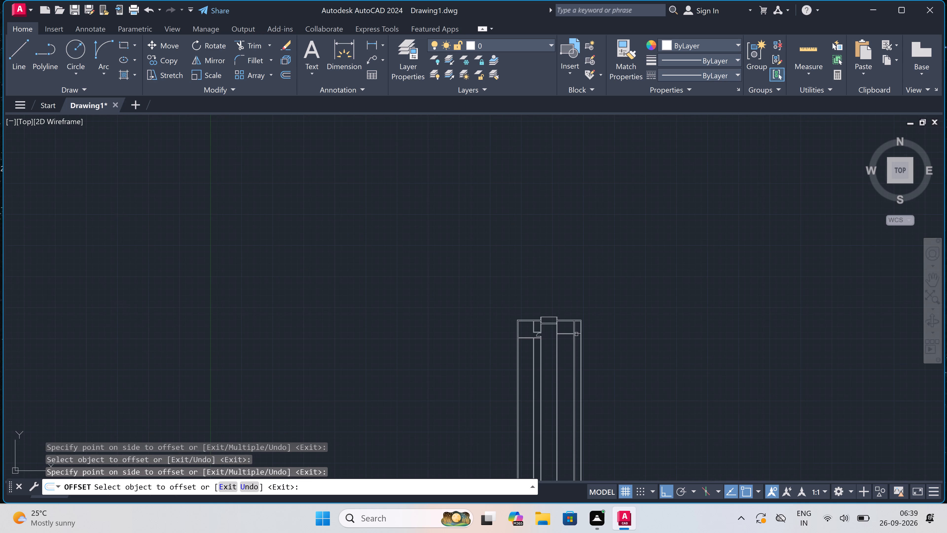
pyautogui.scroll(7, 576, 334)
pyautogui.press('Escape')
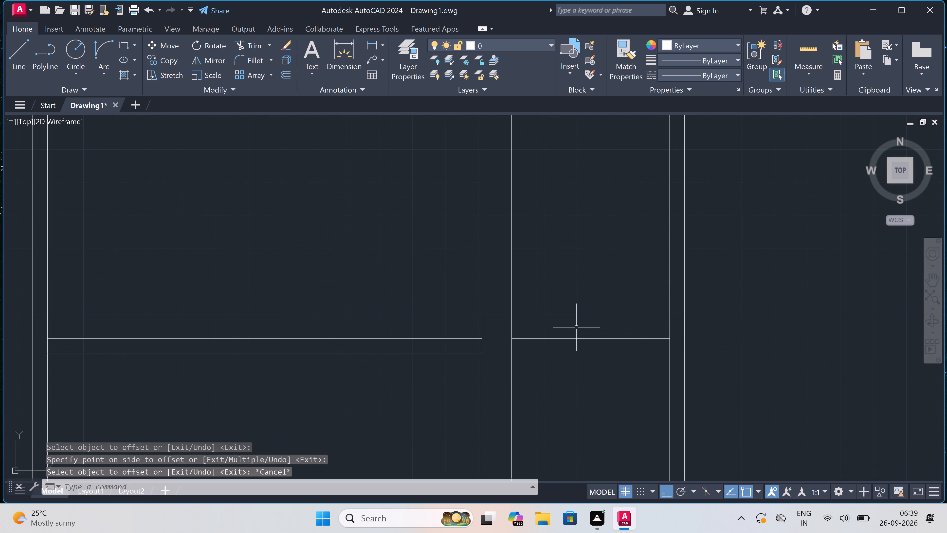
# Extend the 4.5" cross wall's lines through the 9" partition and narrow room, taking the lower line to the outer wall's outside face.
pyautogui.press('e')
pyautogui.press('x')
pyautogui.press('space')
pyautogui.click(471, 312)
pyautogui.click(461, 399)
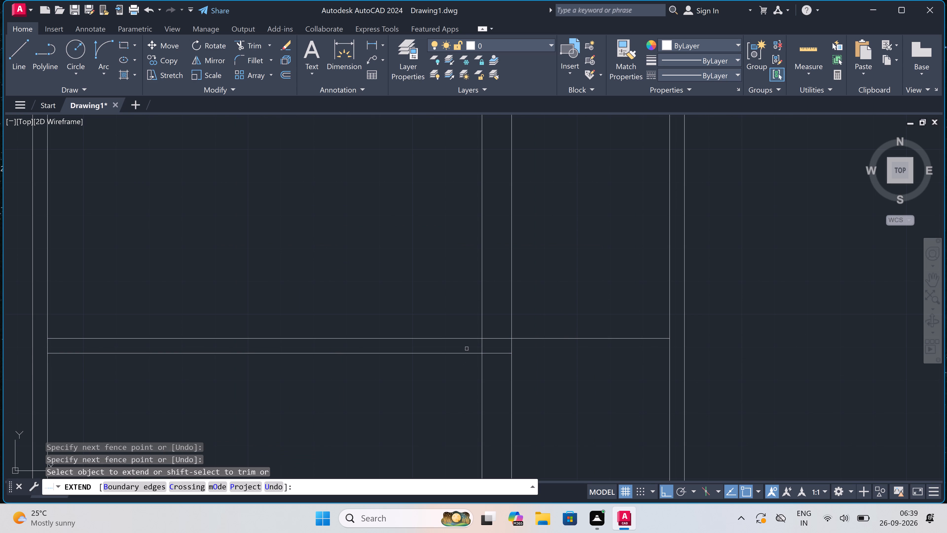
pyautogui.click(474, 316)
pyautogui.click(474, 430)
pyautogui.doubleClick(626, 352)
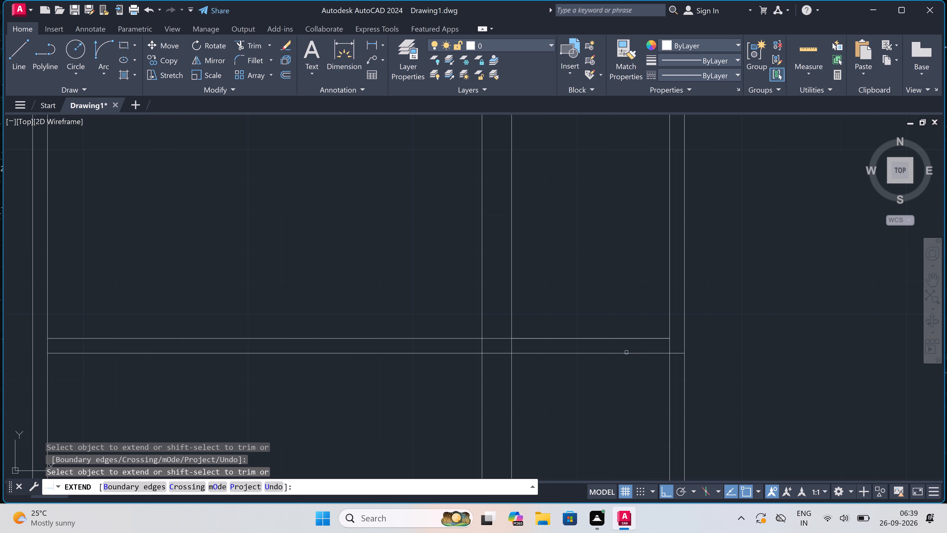
pyautogui.press('Escape')
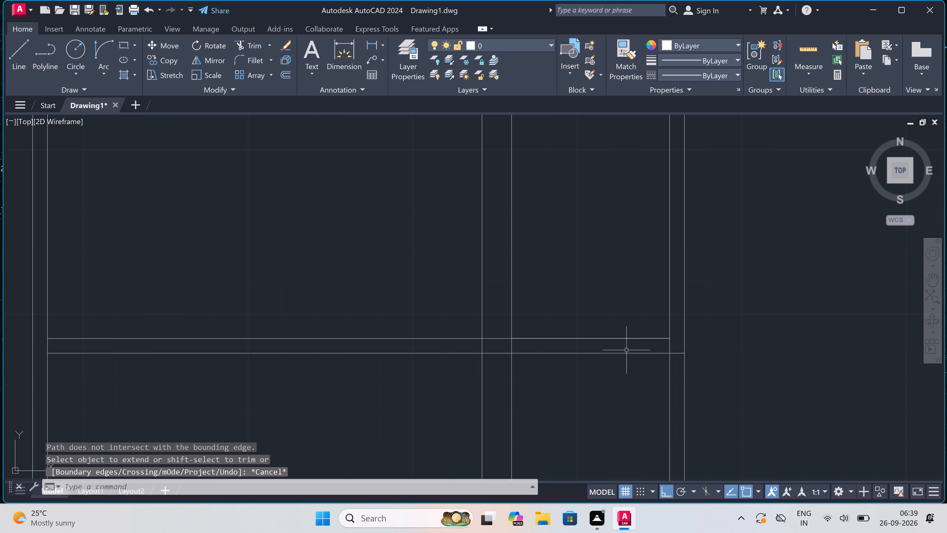
# Offset the lower line of the 4.5" cross wall downward by 4'6".
pyautogui.write('o')
pyautogui.press('space')
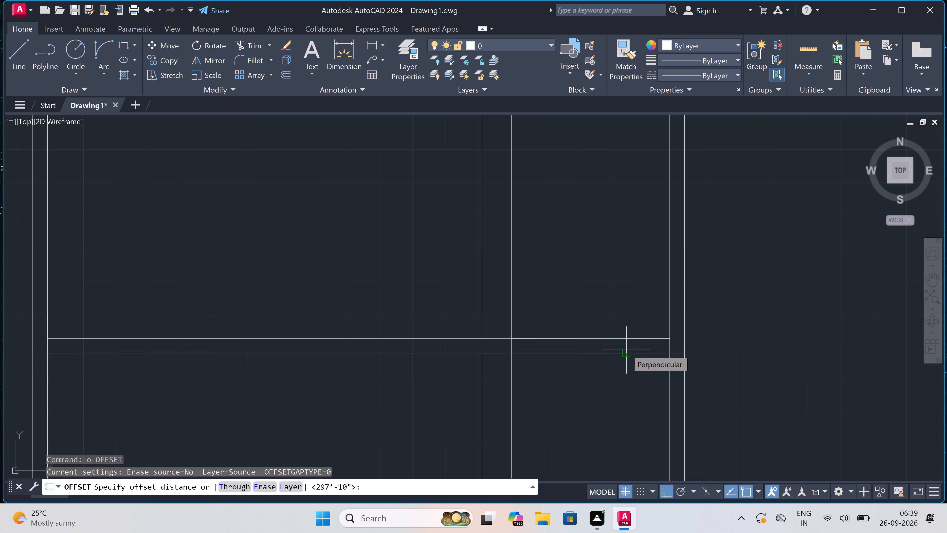
pyautogui.click(626, 350)
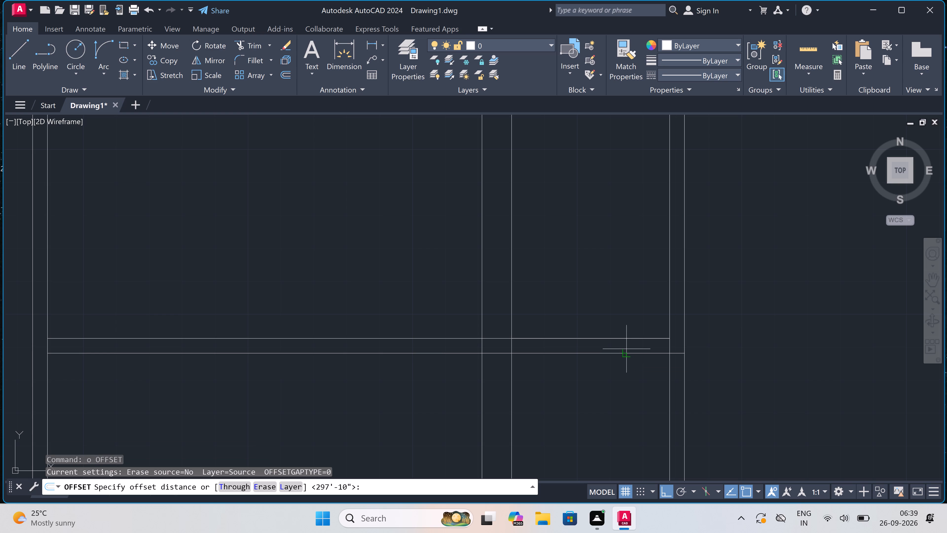
pyautogui.moveTo(616, 352); pyautogui.dragTo(616, 357)
pyautogui.write('4\'6"')
pyautogui.press('space')
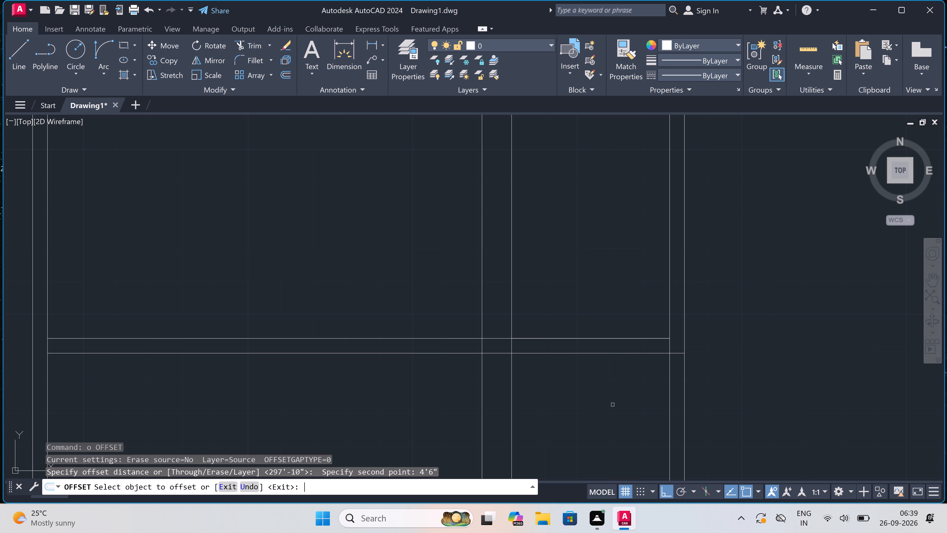
pyautogui.moveTo(575, 353); pyautogui.dragTo(576, 356)
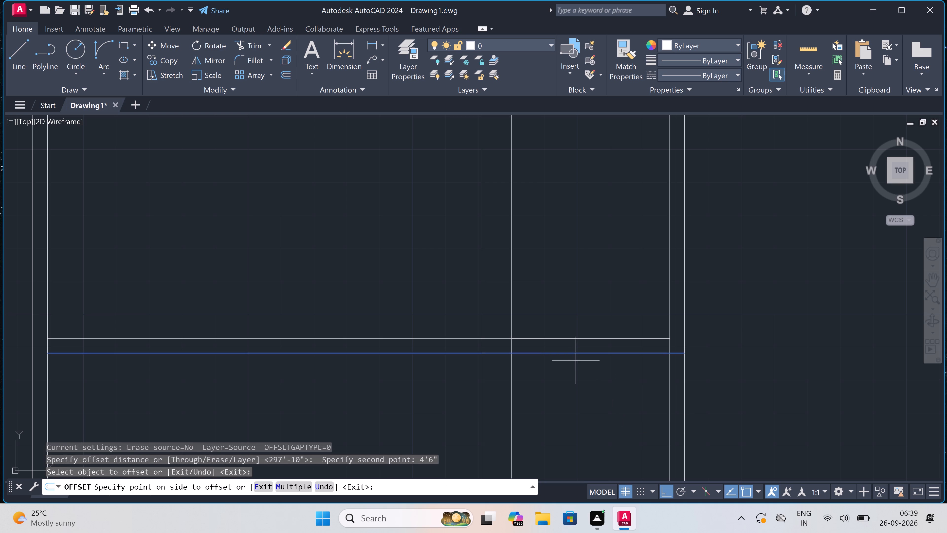
pyautogui.click(575, 371)
pyautogui.scroll(-4, 575, 371)
pyautogui.scroll(3, 569, 406)
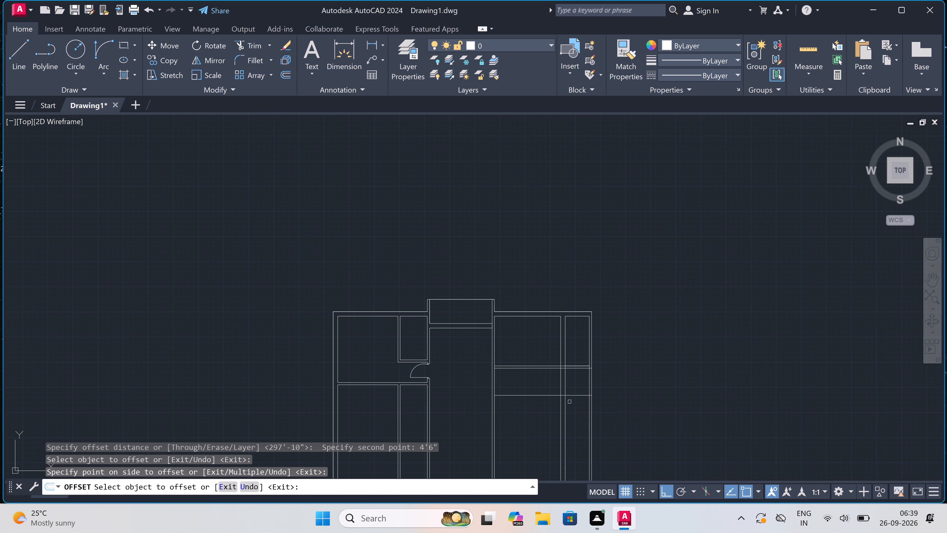
pyautogui.press('Escape')
# Offset the new lower cross line downward by 4.5" to form a second cross wall's thickness.
pyautogui.press('space')
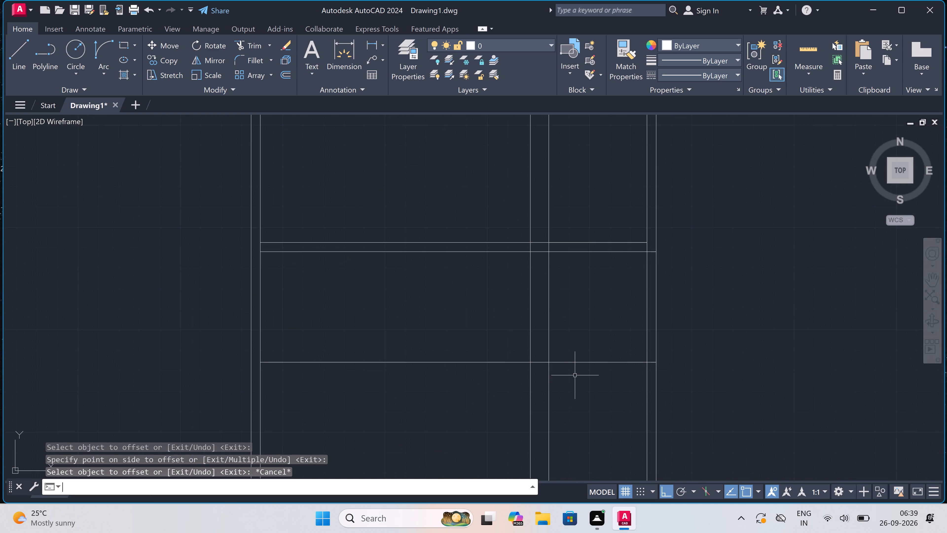
pyautogui.click(576, 366)
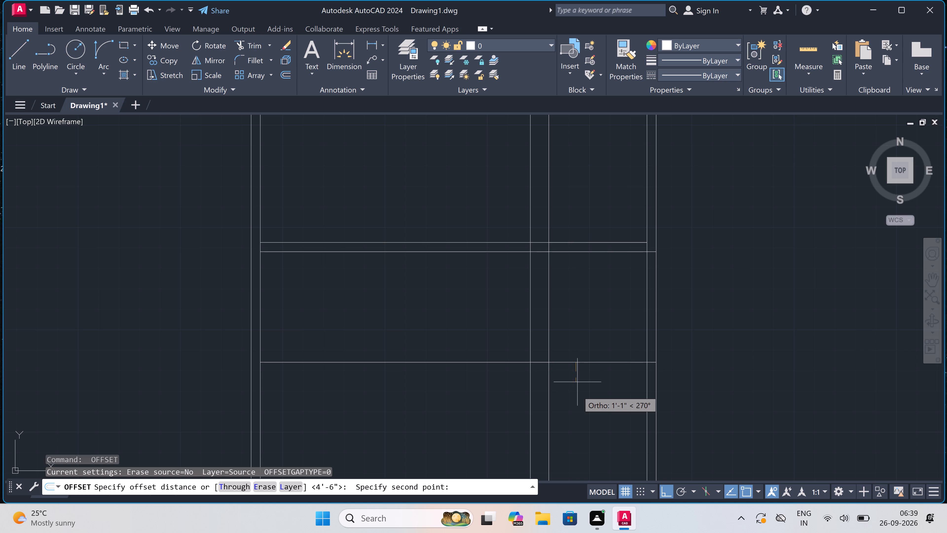
pyautogui.write('4.5"')
pyautogui.press('space')
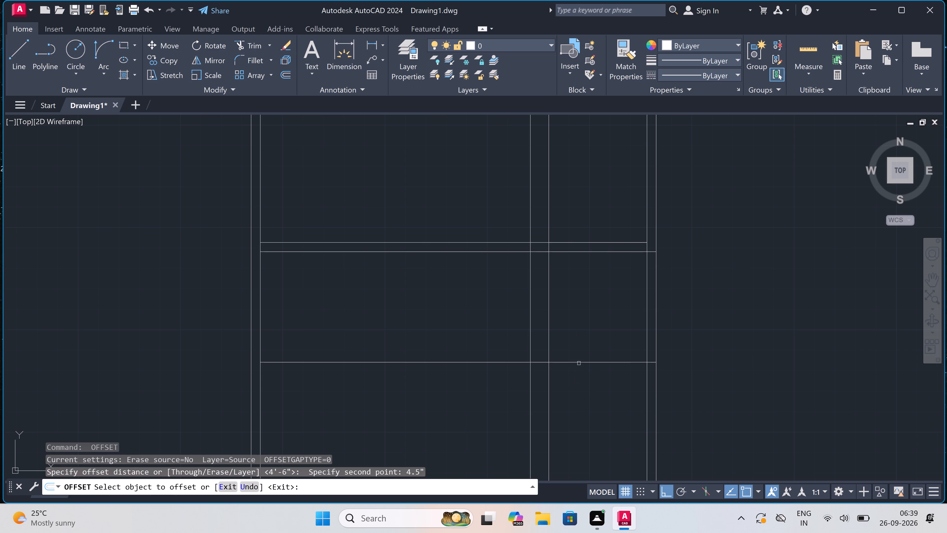
pyautogui.click(579, 363)
pyautogui.click(579, 380)
pyautogui.press('Escape')
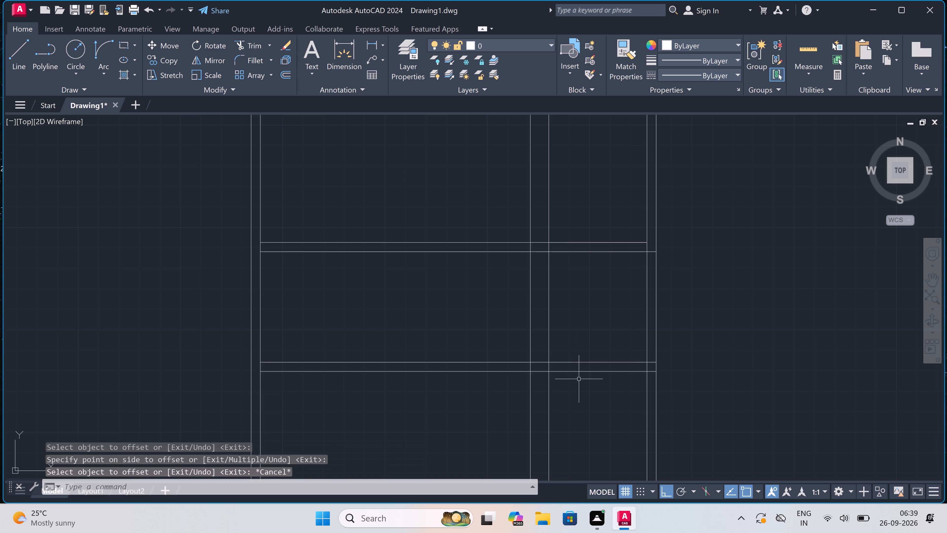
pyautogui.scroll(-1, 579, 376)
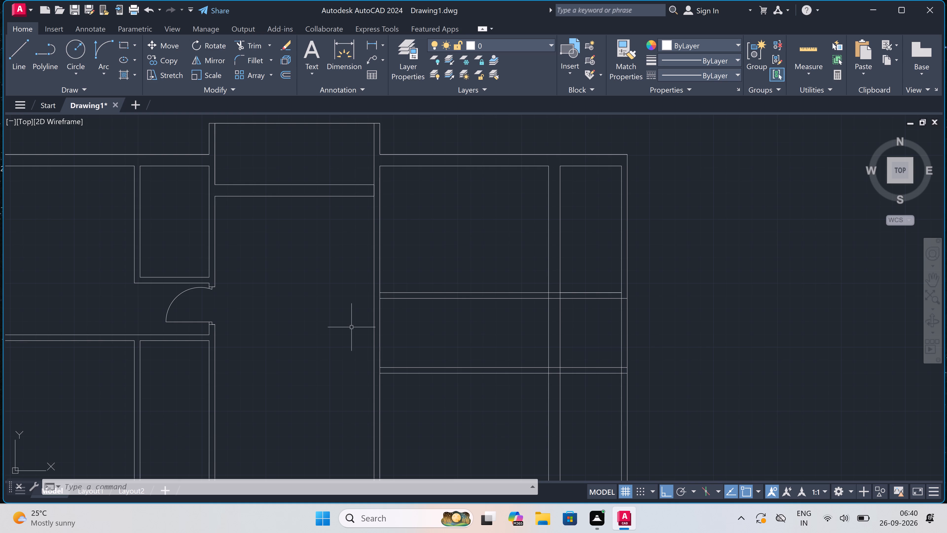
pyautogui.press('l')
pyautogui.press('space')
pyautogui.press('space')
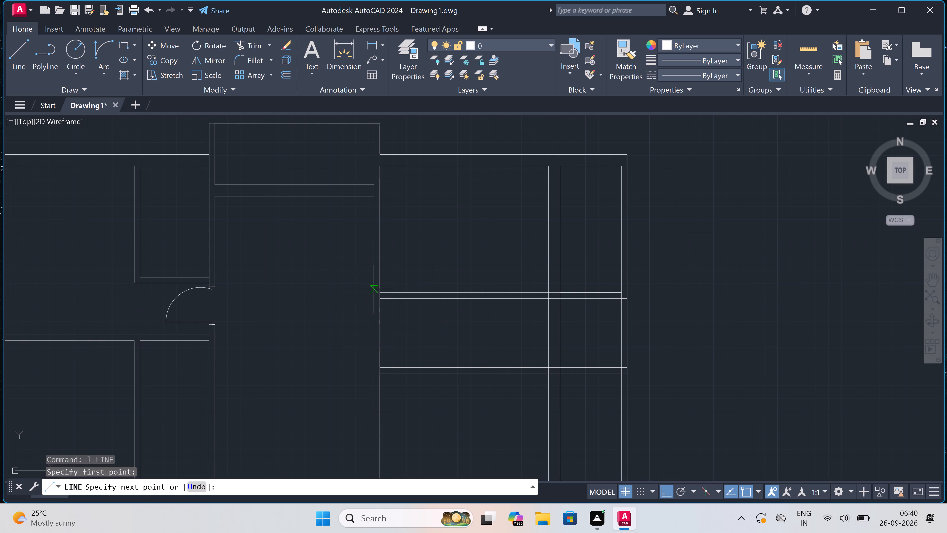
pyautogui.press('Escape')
# Draw two short lines across the central hall's side wall, one at the upper cross wall's top line and one between the cross walls.
pyautogui.press('space')
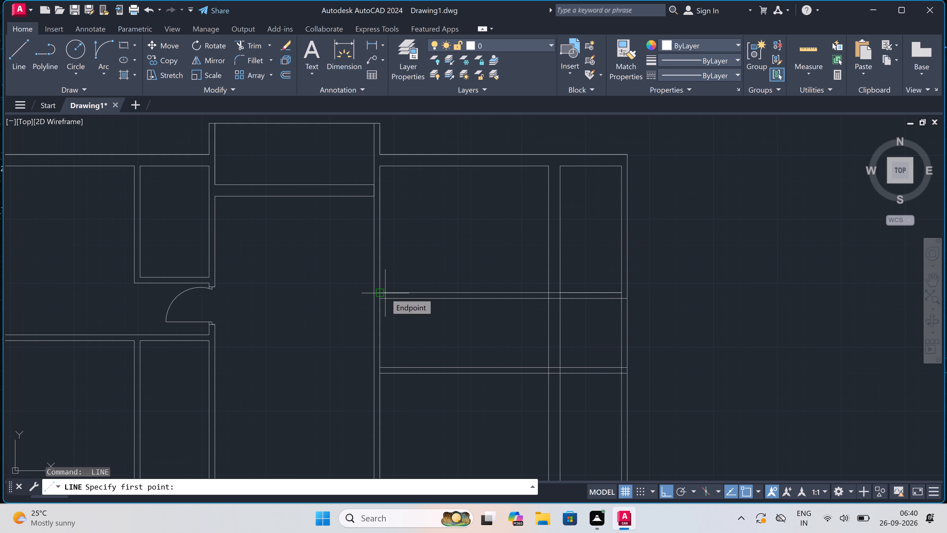
pyautogui.click(383, 291)
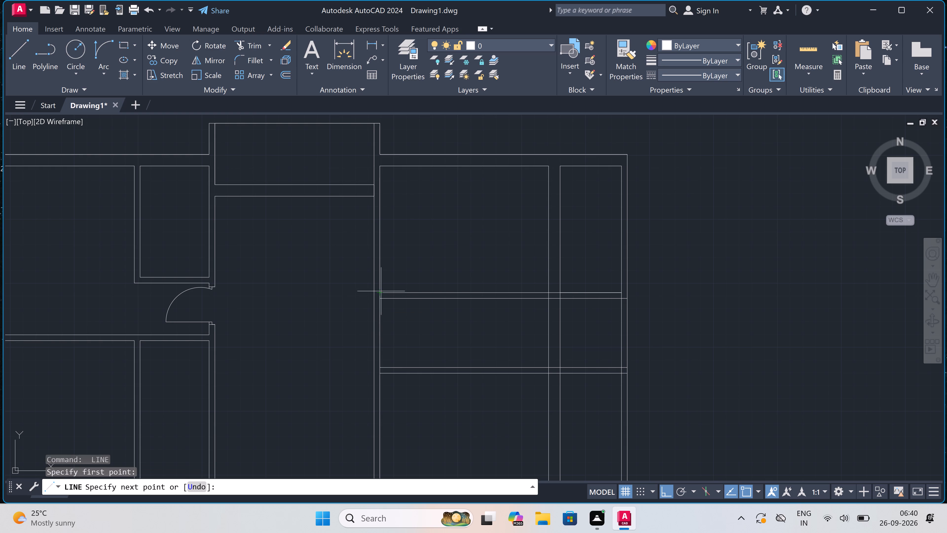
pyautogui.click(375, 290)
pyautogui.press('Escape')
pyautogui.press('space')
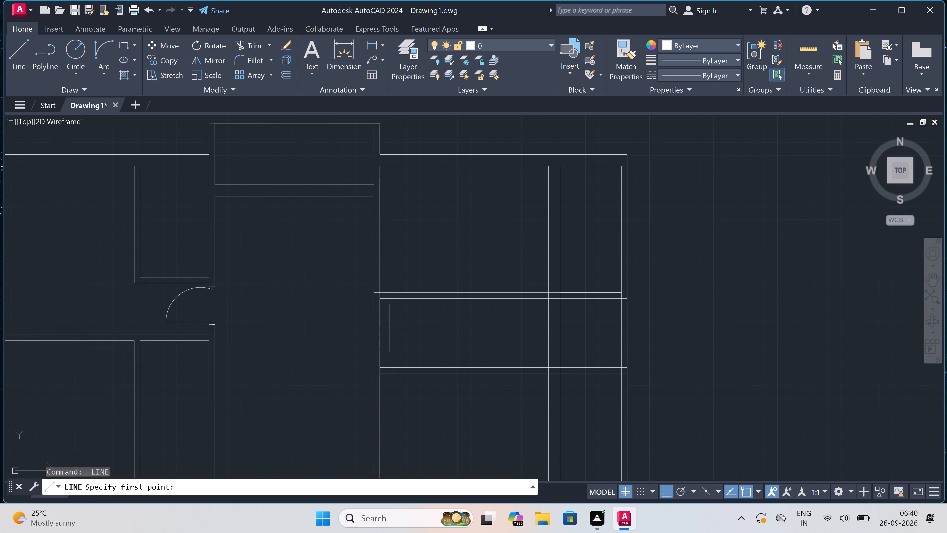
pyautogui.scroll(2, 384, 331)
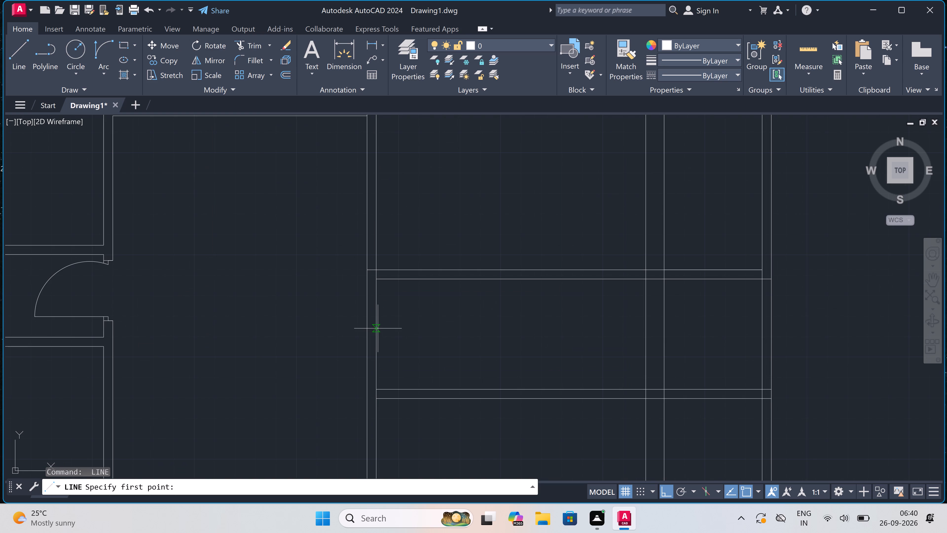
pyautogui.click(374, 329)
pyautogui.click(366, 328)
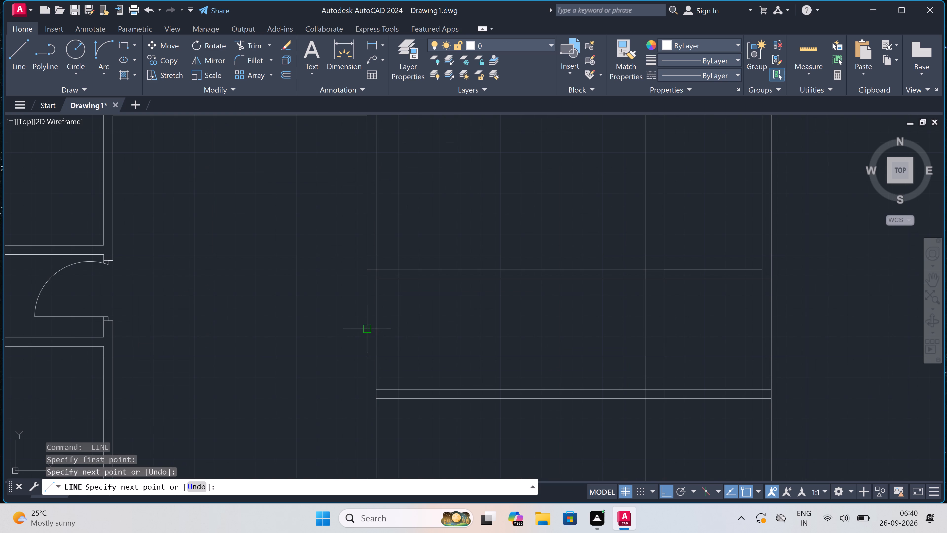
pyautogui.press('Escape')
# Draw a 4.5" thick vertical partition between the two cross walls, near the central hall's side wall.
pyautogui.press('space')
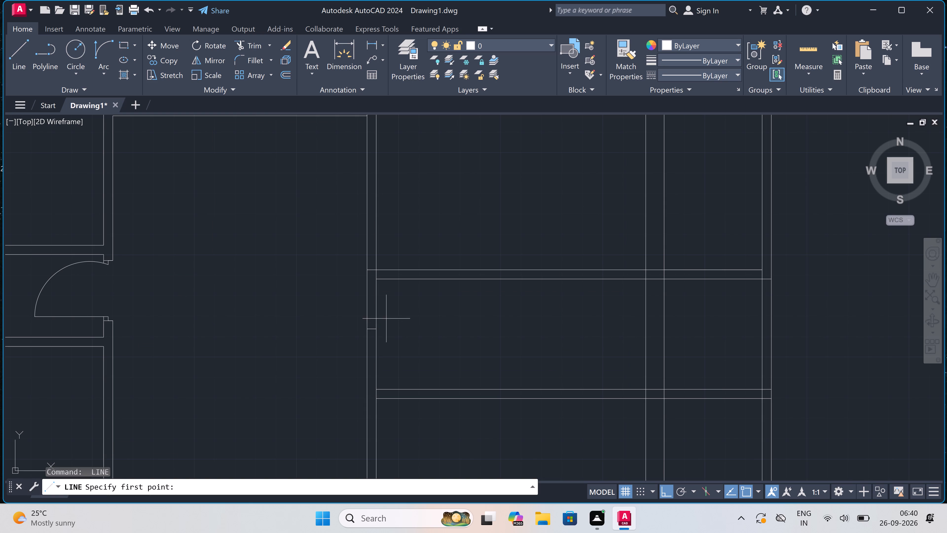
pyautogui.click(451, 278)
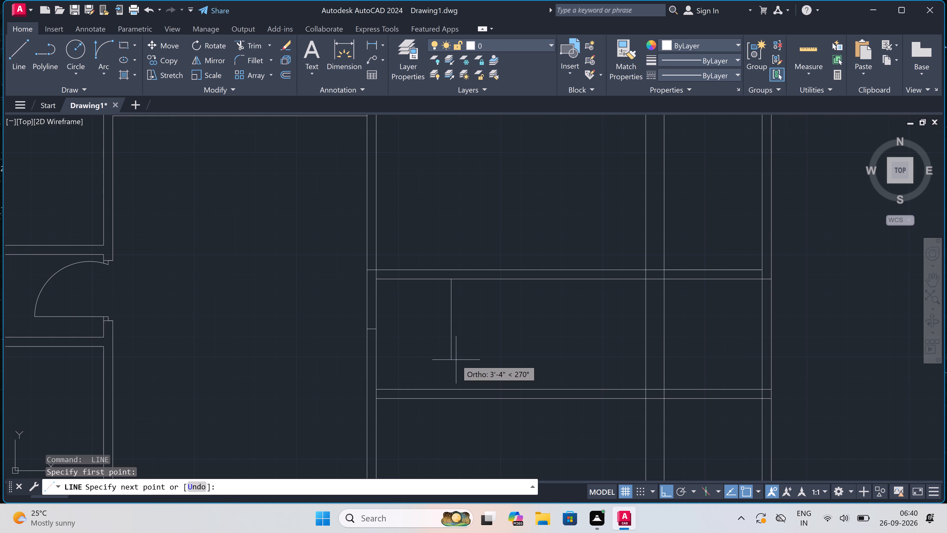
pyautogui.click(454, 387)
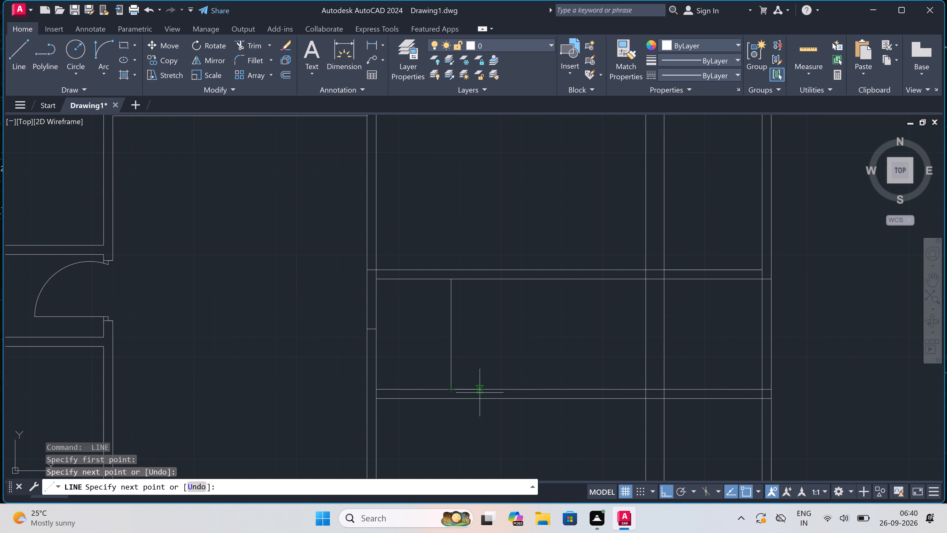
pyautogui.write('4.5"')
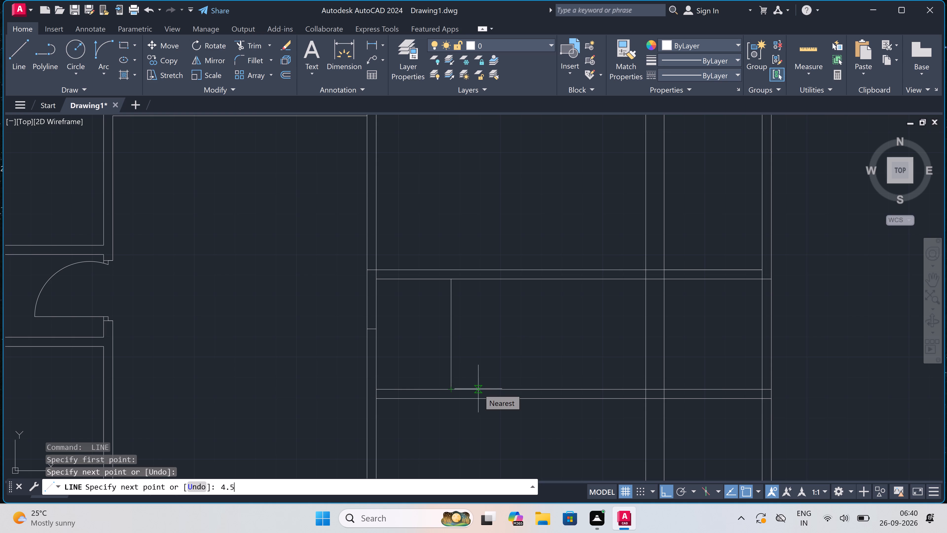
pyautogui.press('space')
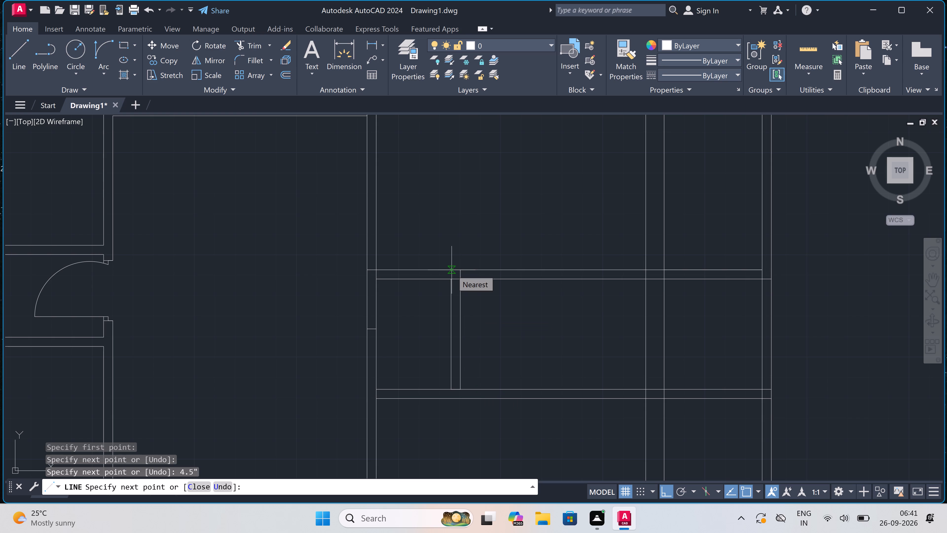
pyautogui.click(461, 282)
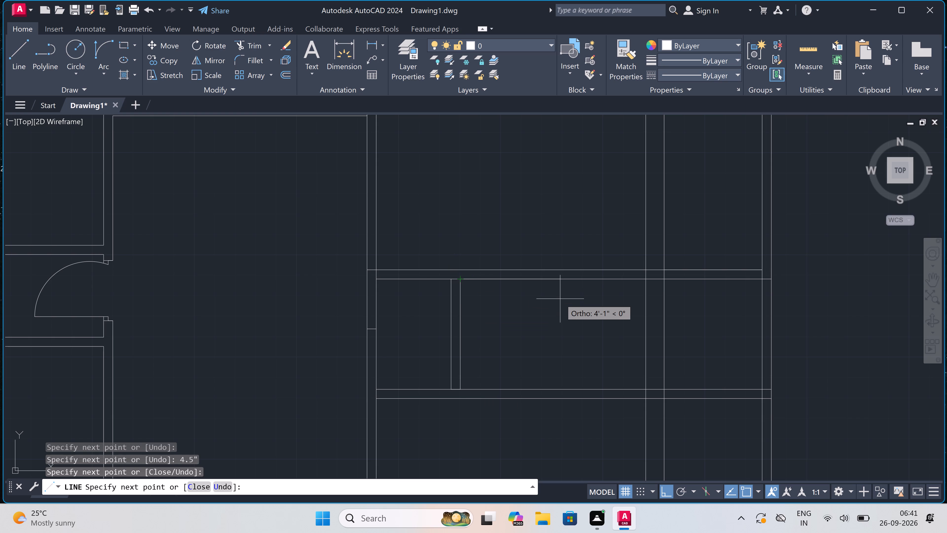
# Continue the line 8'9" toward the outer side wall and draw a 9" thick vertical wall between the two cross walls.
pyautogui.write('8\'9"')
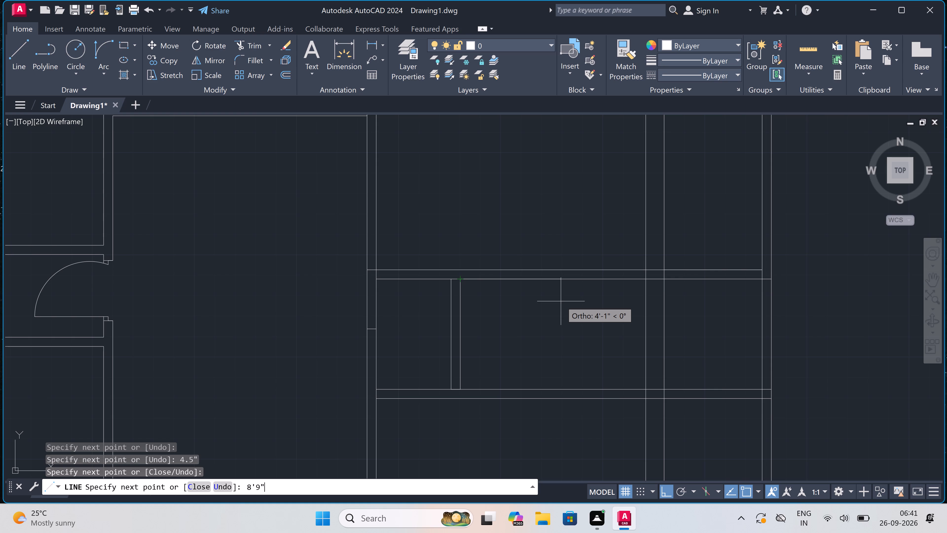
pyautogui.press('space')
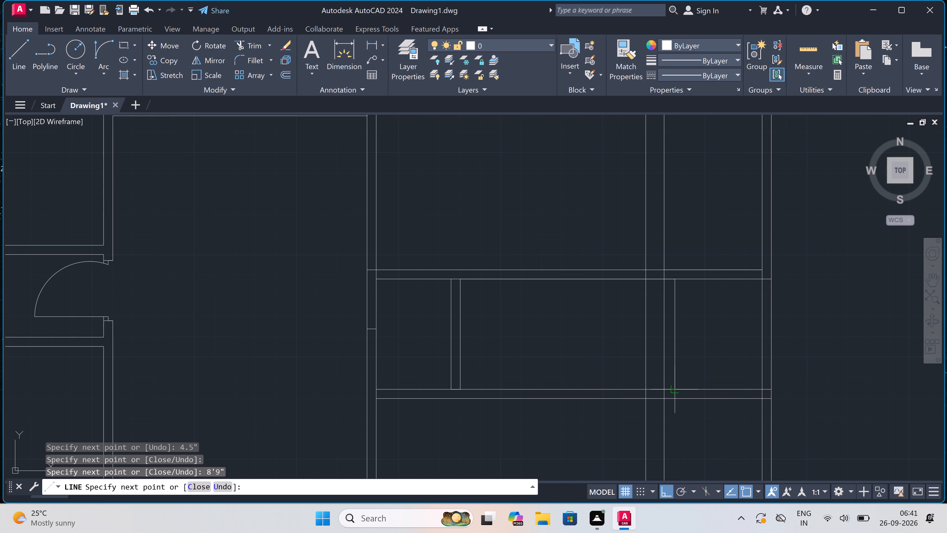
pyautogui.click(673, 390)
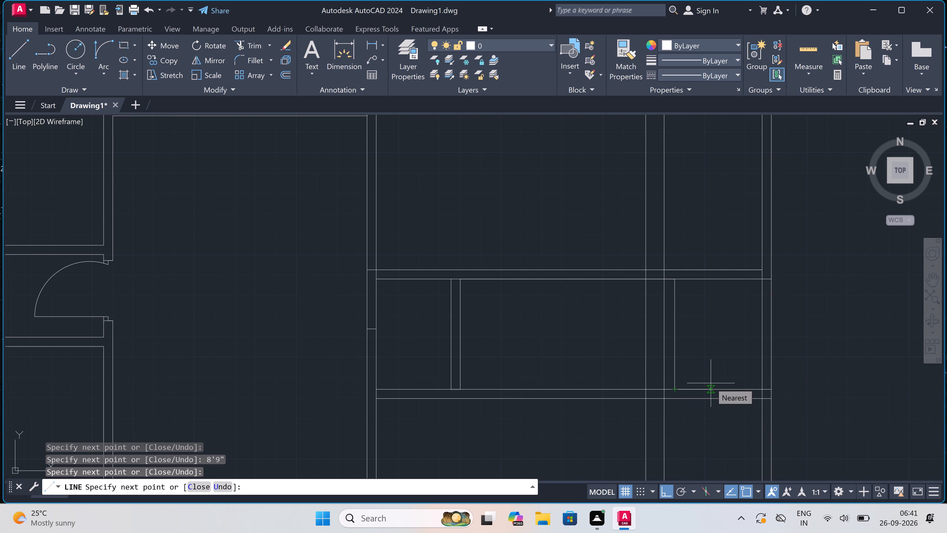
pyautogui.write('9"')
pyautogui.press('space')
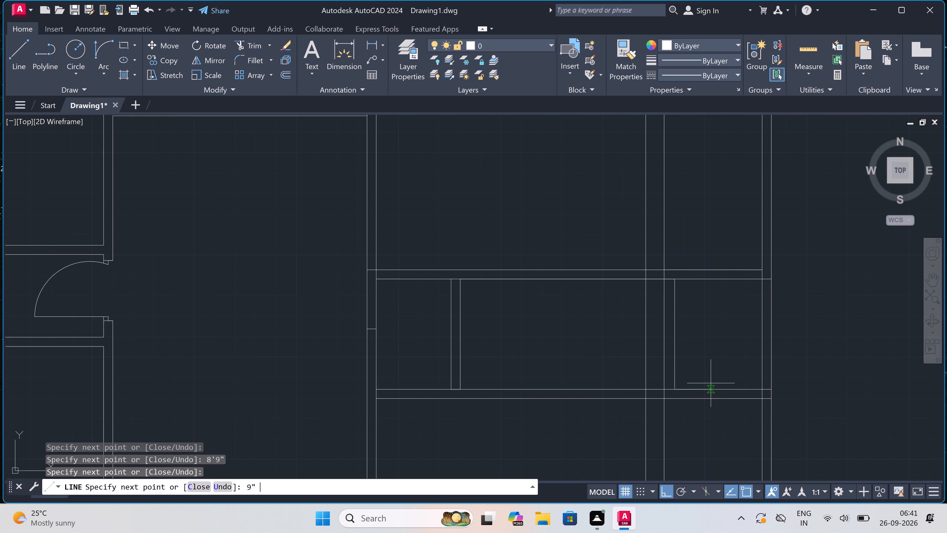
pyautogui.click(691, 276)
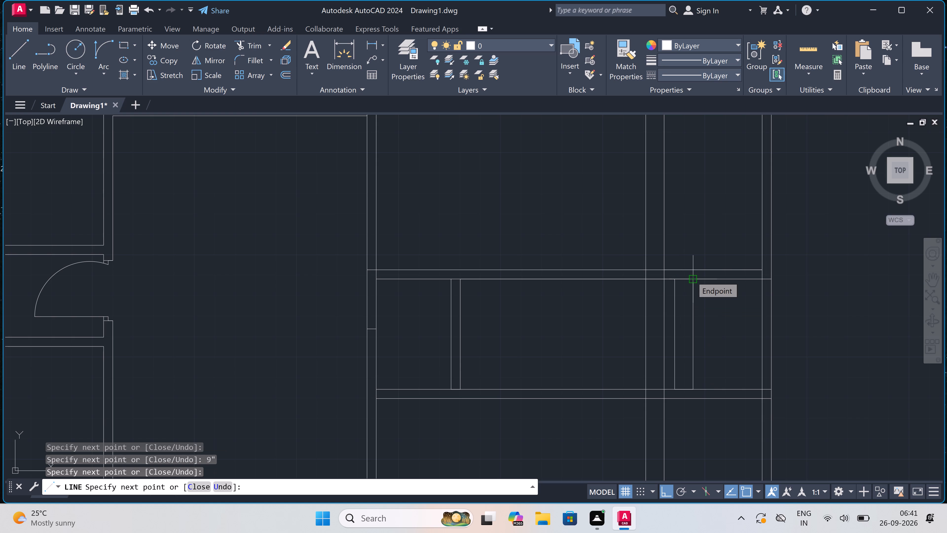
pyautogui.press('Escape')
# Trim the original 9" partition's lines between the two cross walls and inside the lower cross wall.
pyautogui.press('t')
pyautogui.write('r')
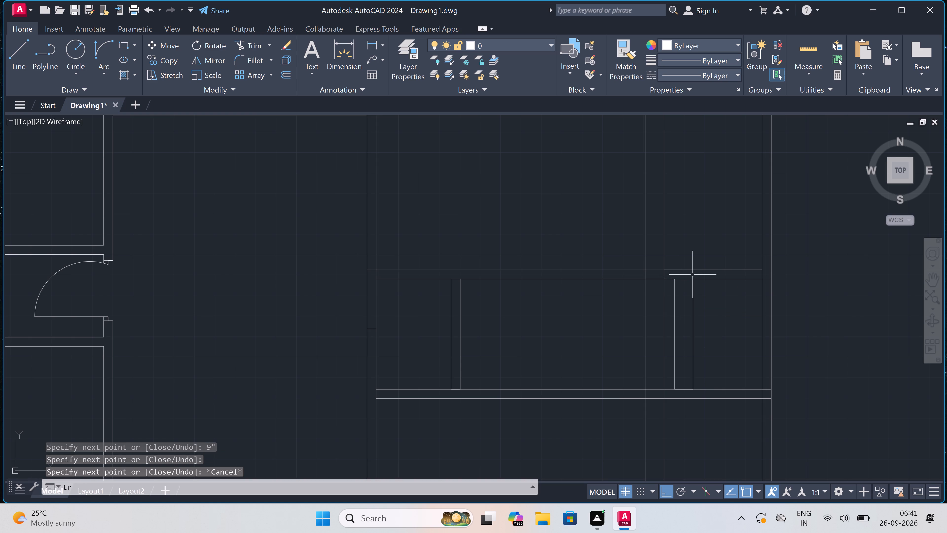
pyautogui.press('space')
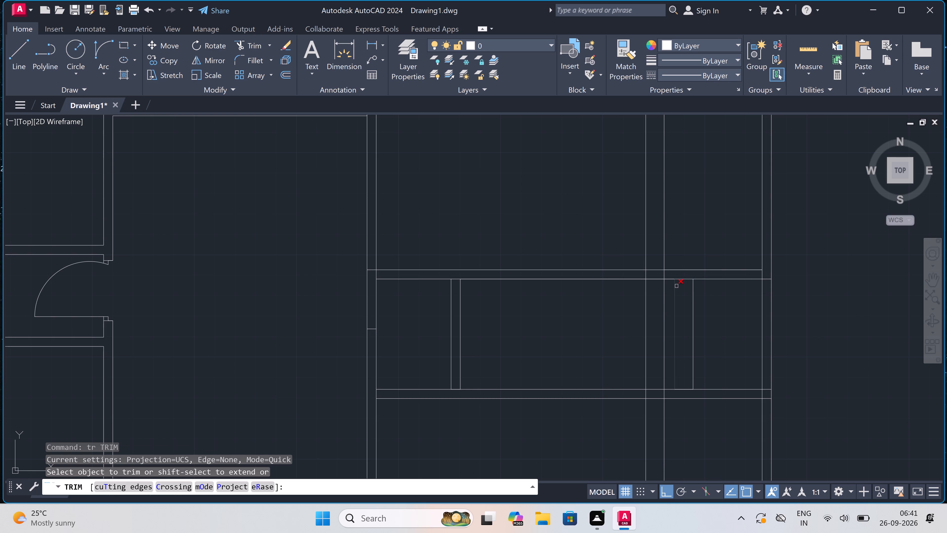
pyautogui.click(665, 293)
pyautogui.click(636, 299)
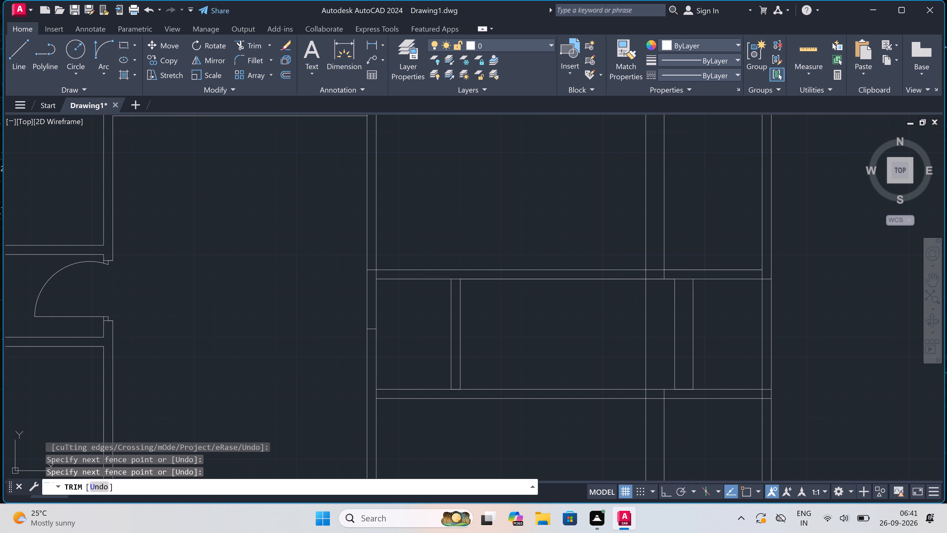
pyautogui.click(652, 300)
pyautogui.scroll(2, 653, 405)
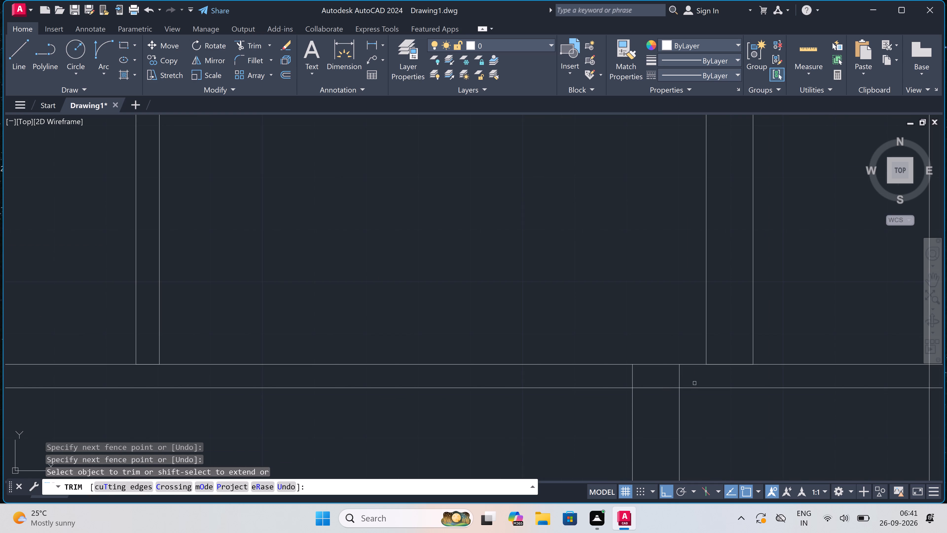
pyautogui.click(692, 377)
pyautogui.click(614, 367)
# Trim the lower cross wall's upper line between the faces of the new 9" wall to open the junction.
pyautogui.click(732, 362)
pyautogui.click(732, 376)
# Trim away the leftover lines of the original 9" partition below the lower cross wall.
pyautogui.scroll(-4, 678, 330)
pyautogui.click(684, 369)
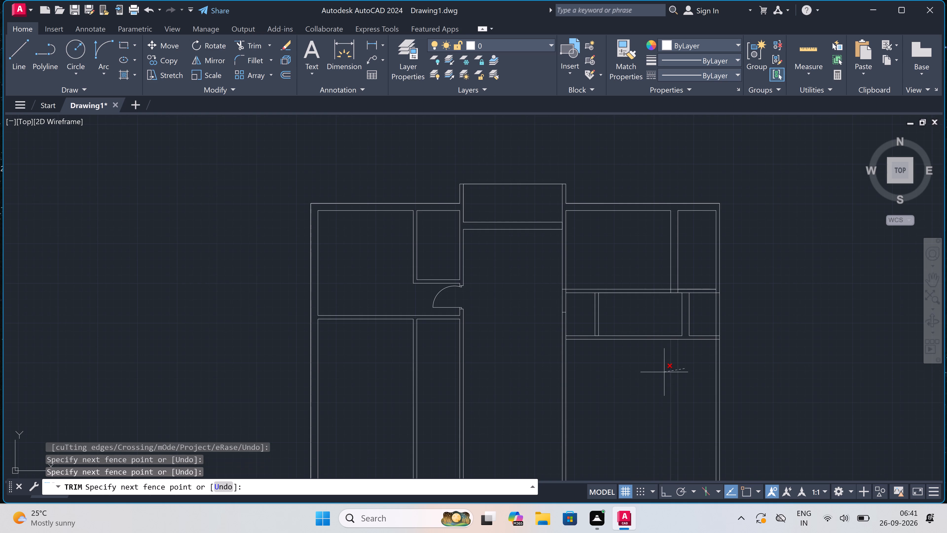
pyautogui.click(664, 372)
# Trim the overlapping lines where the upper and lower 9" vertical walls meet the upper cross wall, opening both junctions.
pyautogui.scroll(4, 670, 291)
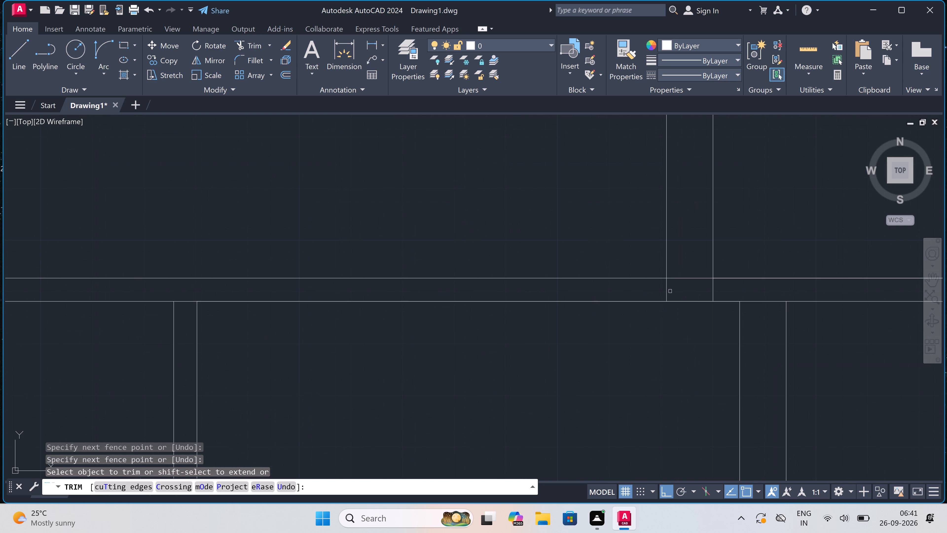
pyautogui.doubleClick(663, 290)
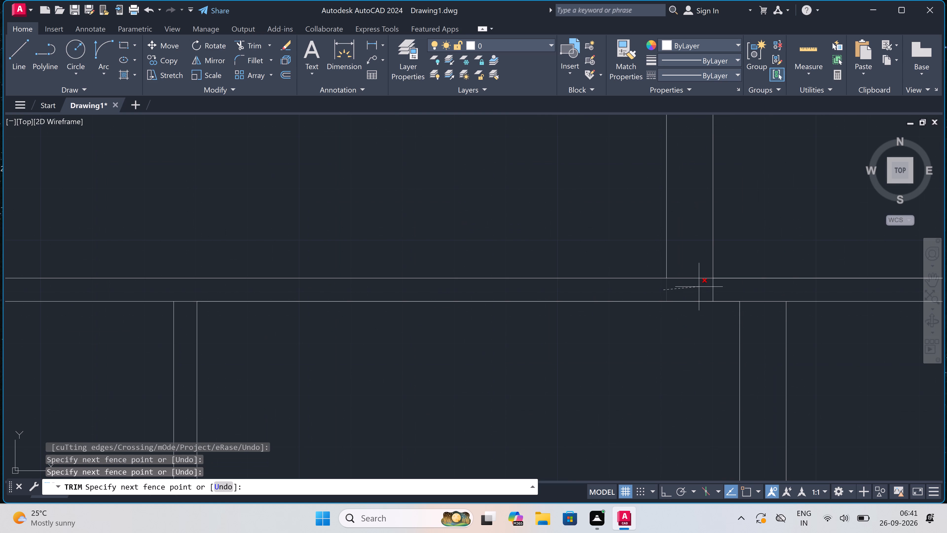
pyautogui.click(720, 290)
pyautogui.click(754, 293)
pyautogui.click(758, 322)
pyautogui.click(697, 288)
pyautogui.click(690, 261)
# Trim the upper cross wall's junctions with the 4.5" partition and the central hall's side wall.
pyautogui.scroll(-4, 690, 261)
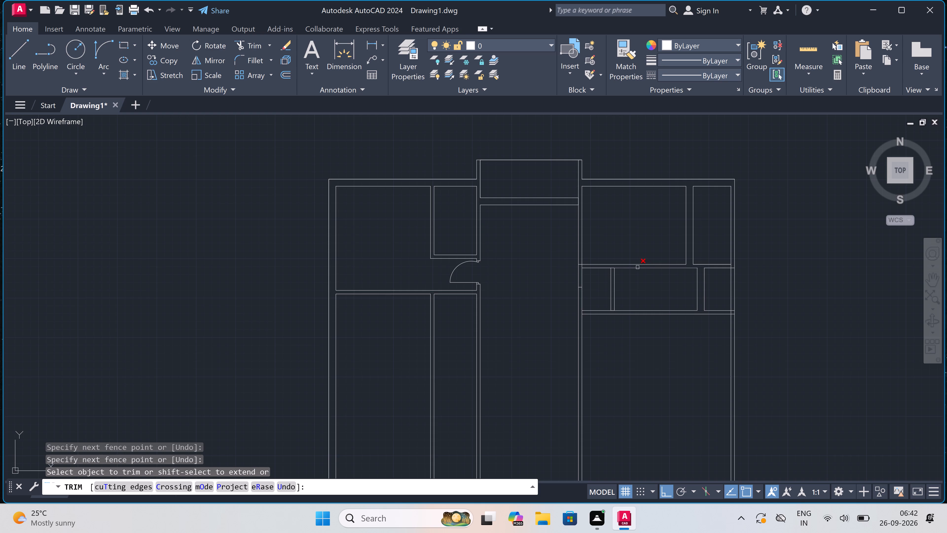
pyautogui.scroll(2, 637, 267)
pyautogui.scroll(2, 567, 266)
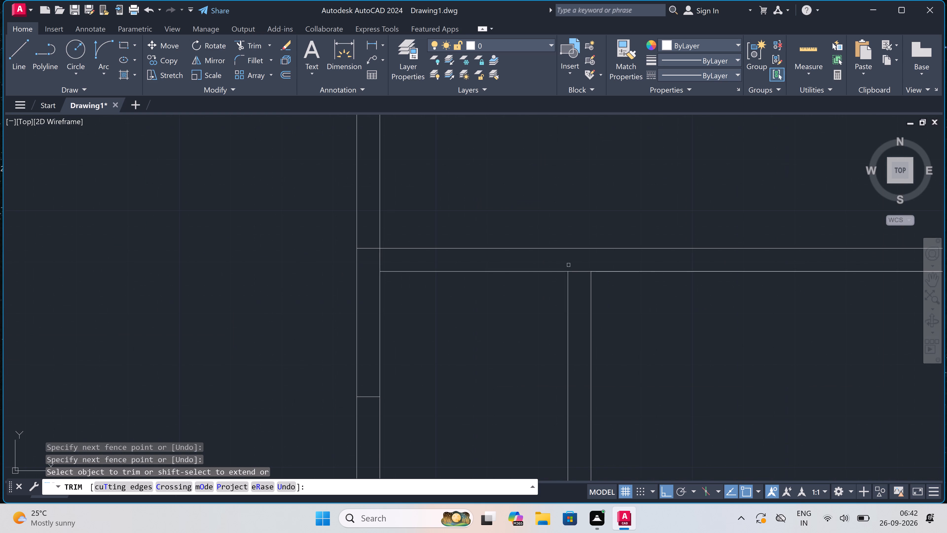
pyautogui.click(572, 263)
pyautogui.click(573, 295)
pyautogui.click(379, 261)
pyautogui.scroll(-2, 379, 262)
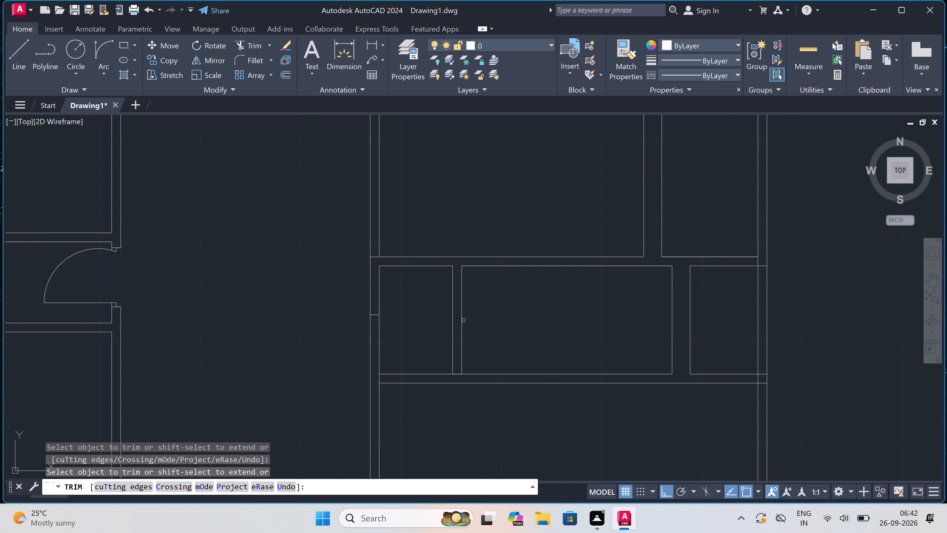
pyautogui.scroll(-2, 464, 320)
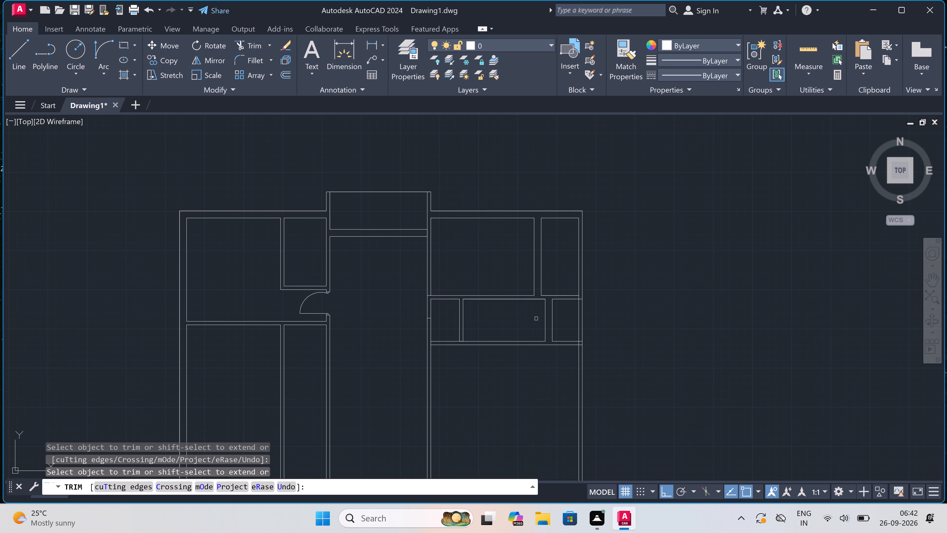
pyautogui.scroll(2, 541, 316)
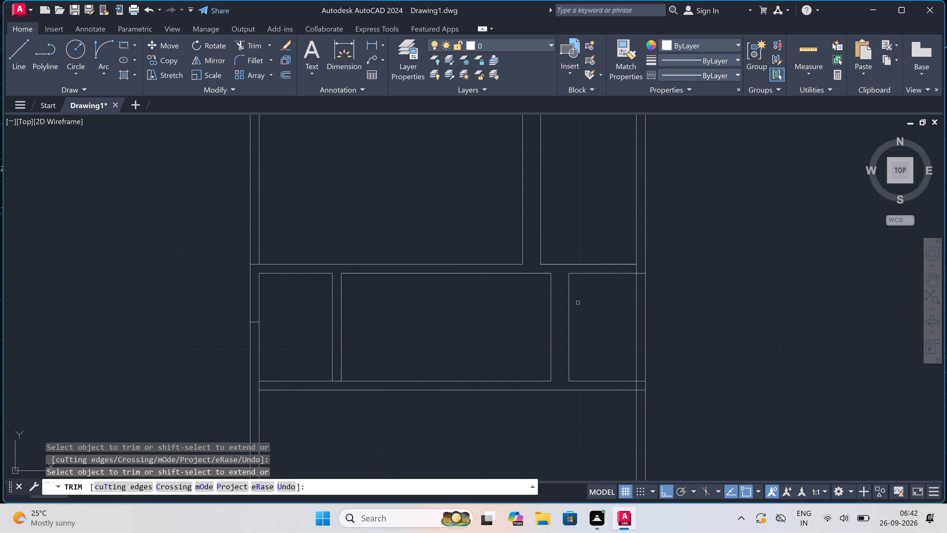
pyautogui.press('Escape')
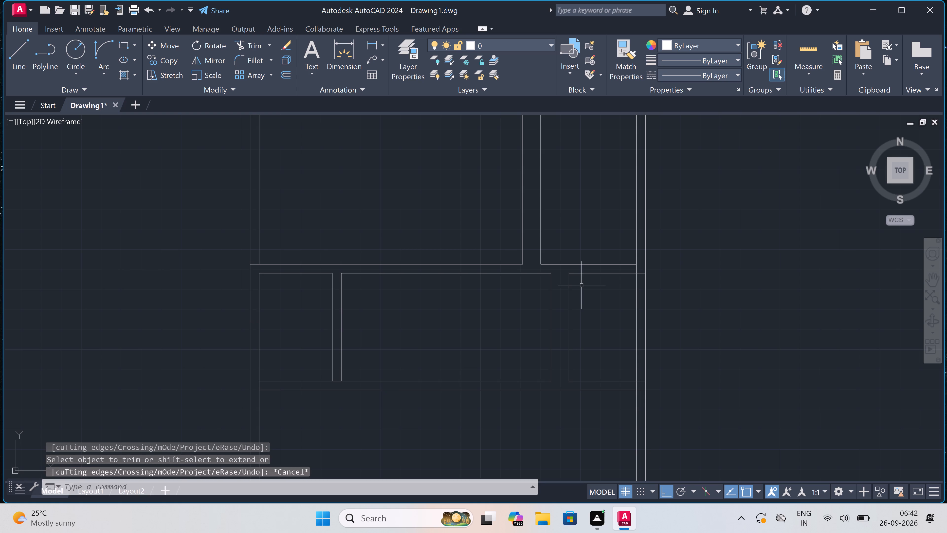
# Extend the upper cross wall's upper line to the outer face of the outer side wall.
pyautogui.press('e')
pyautogui.press('x')
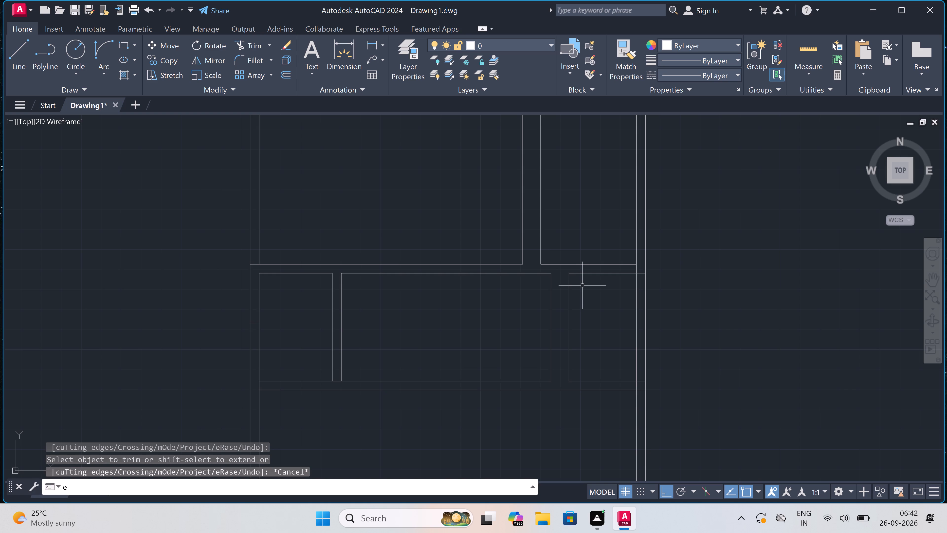
pyautogui.press('space')
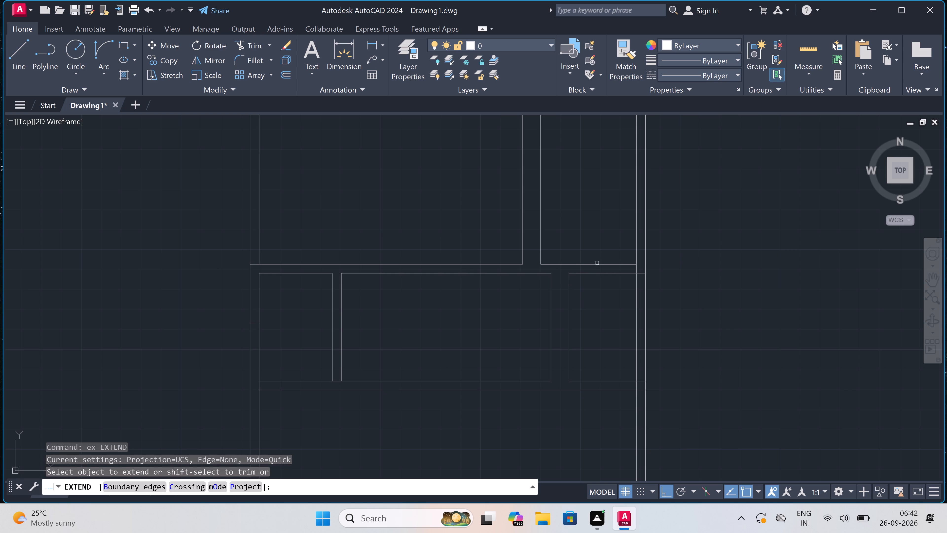
pyautogui.click(598, 263)
pyautogui.press('Escape')
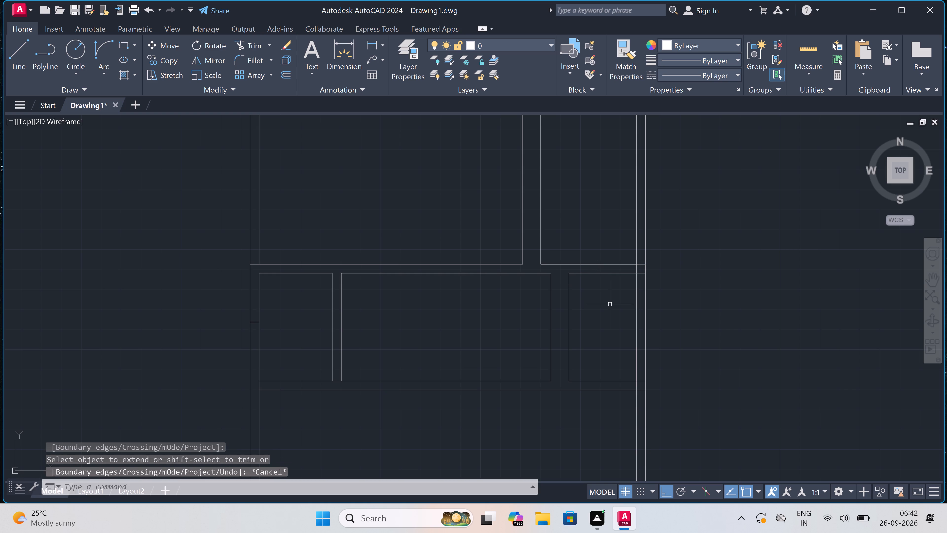
# Draw a 4.5" thick horizontal wall from the new 9" wall's midpoint to the outer side wall's outer face.
pyautogui.press('l')
pyautogui.press('space')
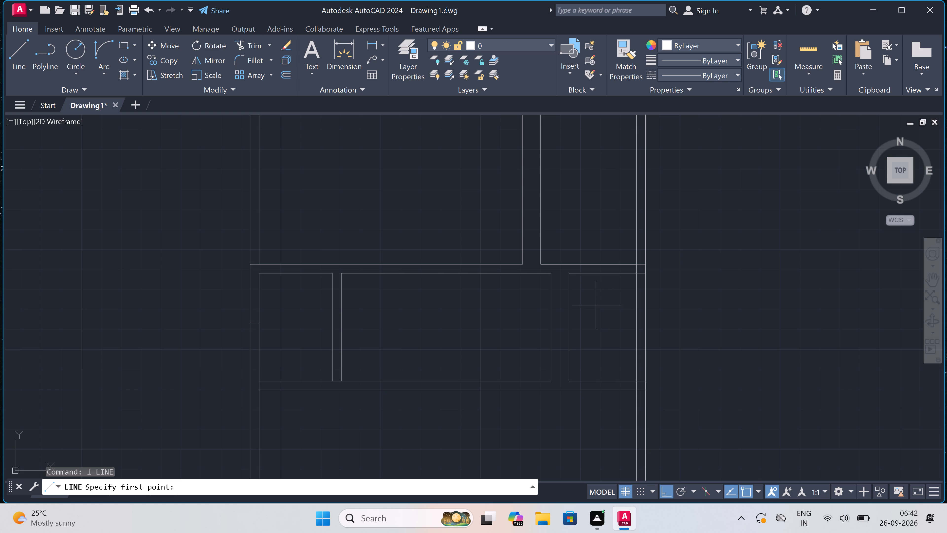
pyautogui.click(567, 322)
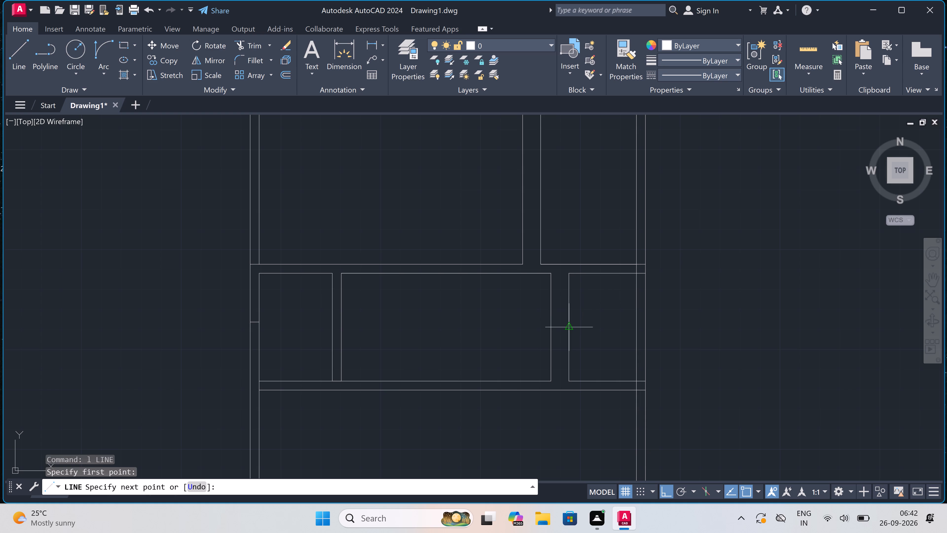
pyautogui.click(568, 328)
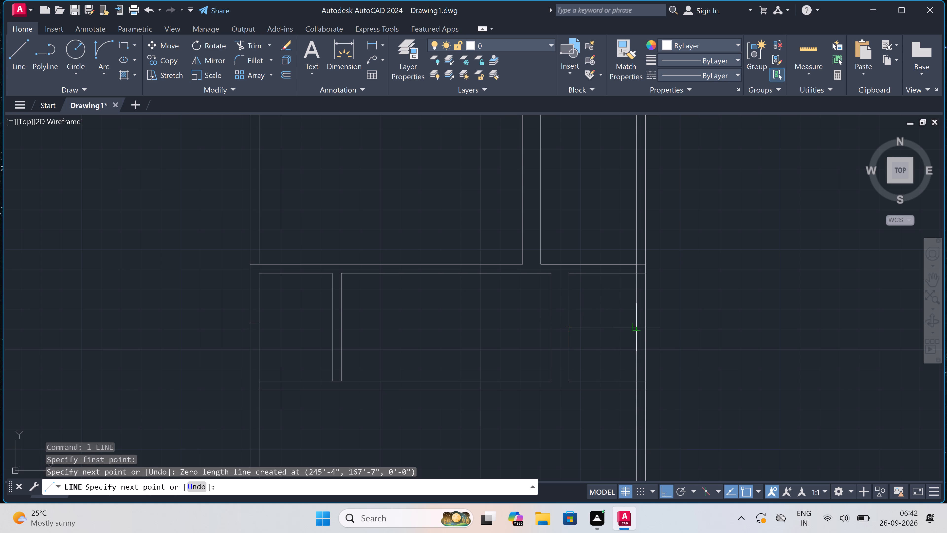
pyautogui.click(644, 329)
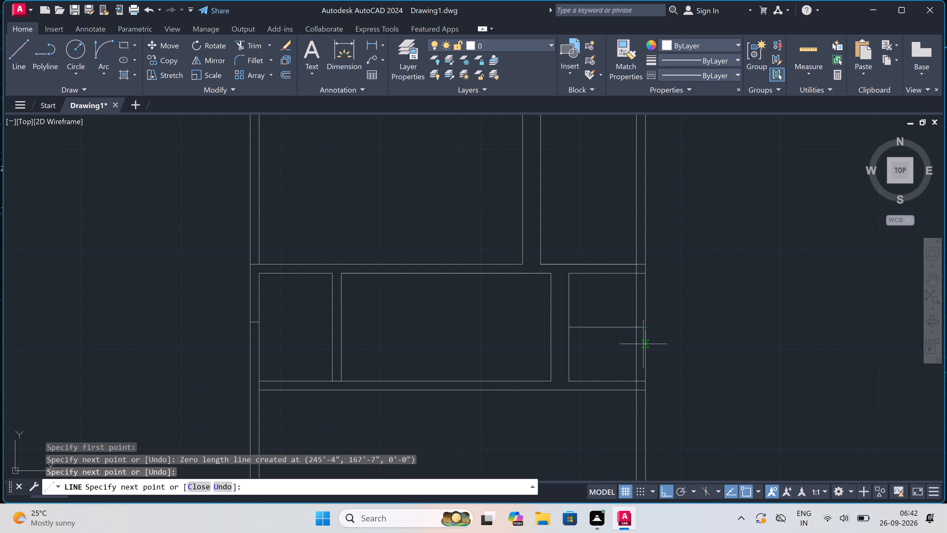
pyautogui.write('4.5"')
pyautogui.press('space')
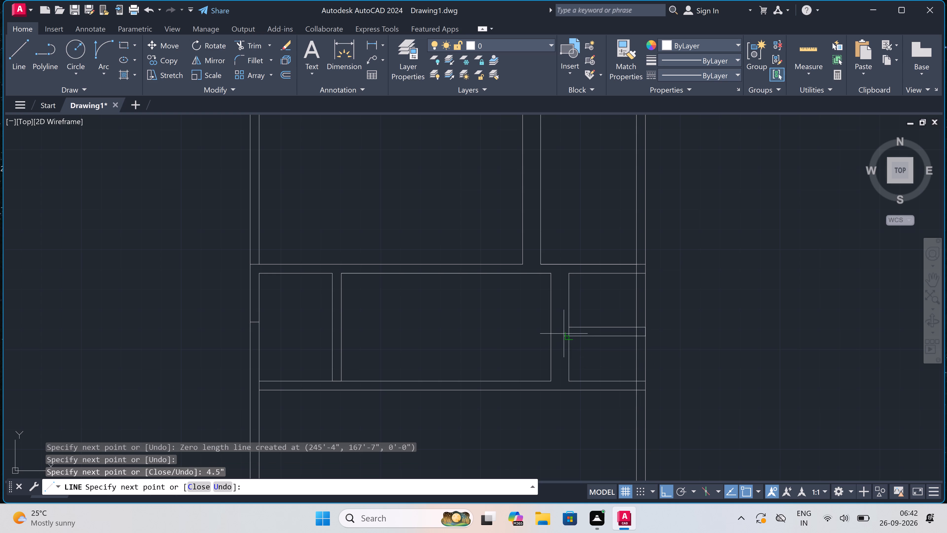
pyautogui.click(572, 339)
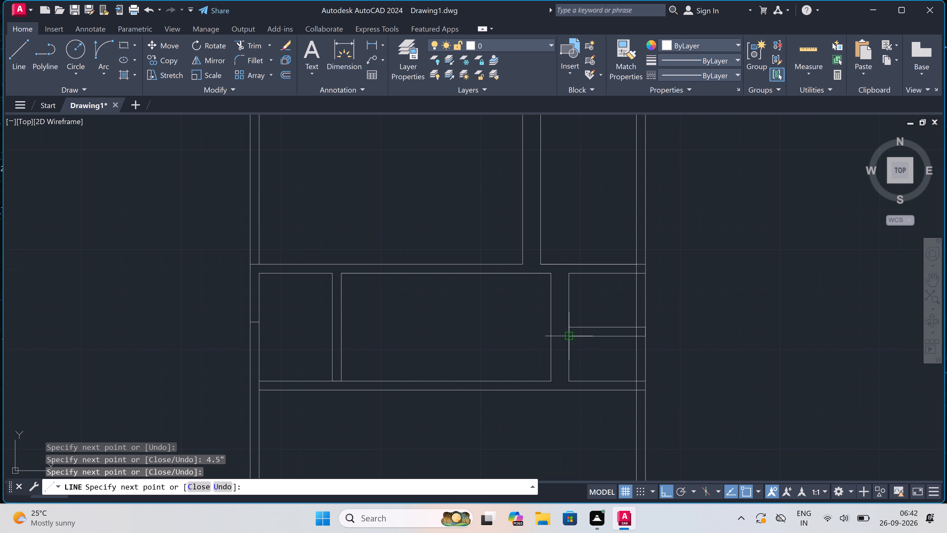
pyautogui.press('Escape')
pyautogui.press('space')
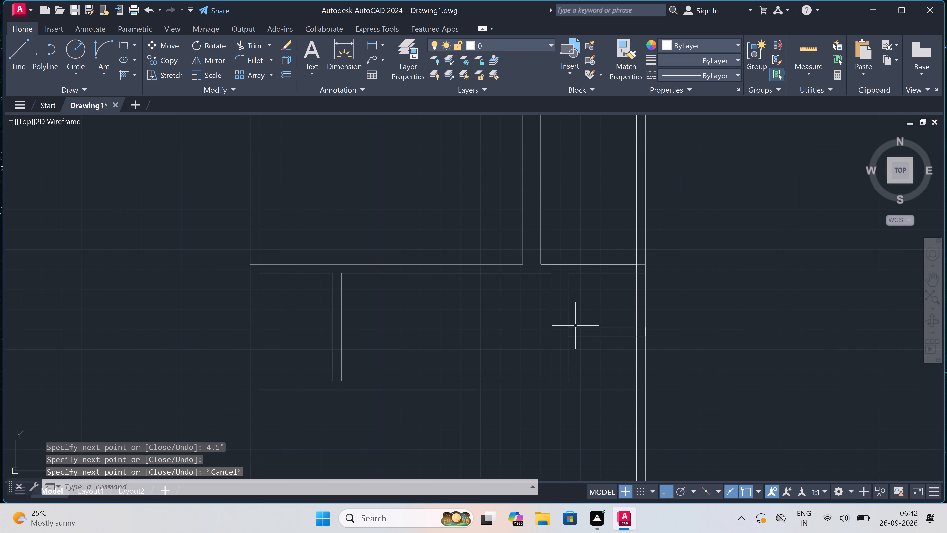
pyautogui.press('Escape')
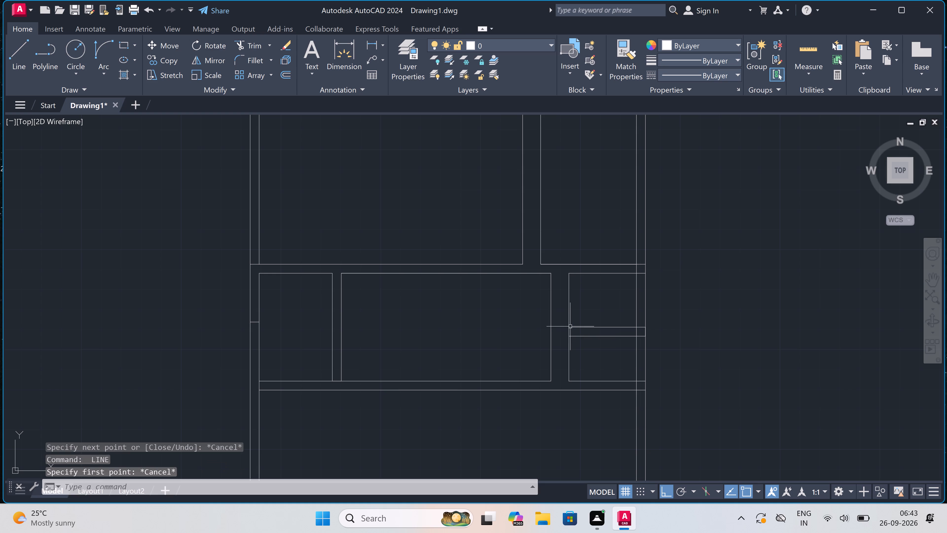
# Trim both outer side wall lines between the cross walls on each side of the new 4.5" wall, and below the lower cross wall.
pyautogui.write('tr')
pyautogui.press('space')
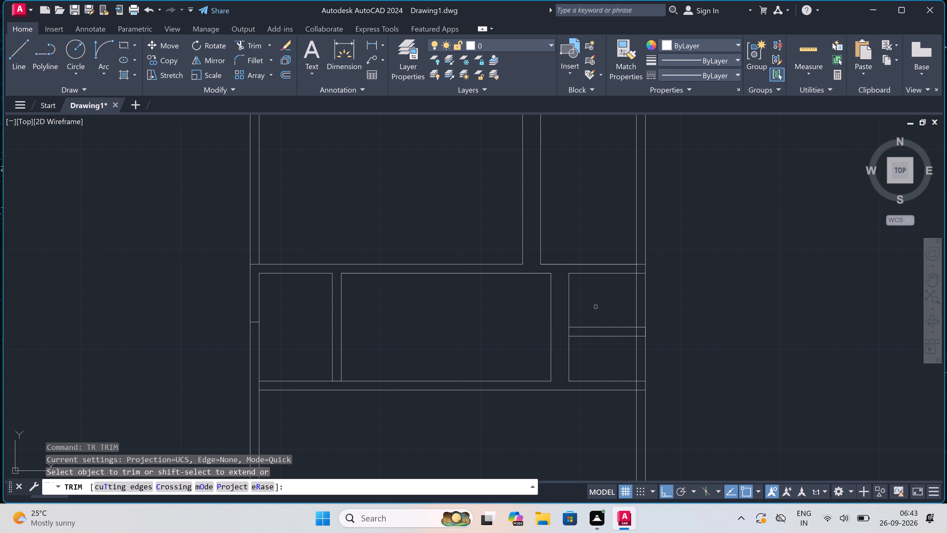
pyautogui.click(600, 305)
pyautogui.click(730, 295)
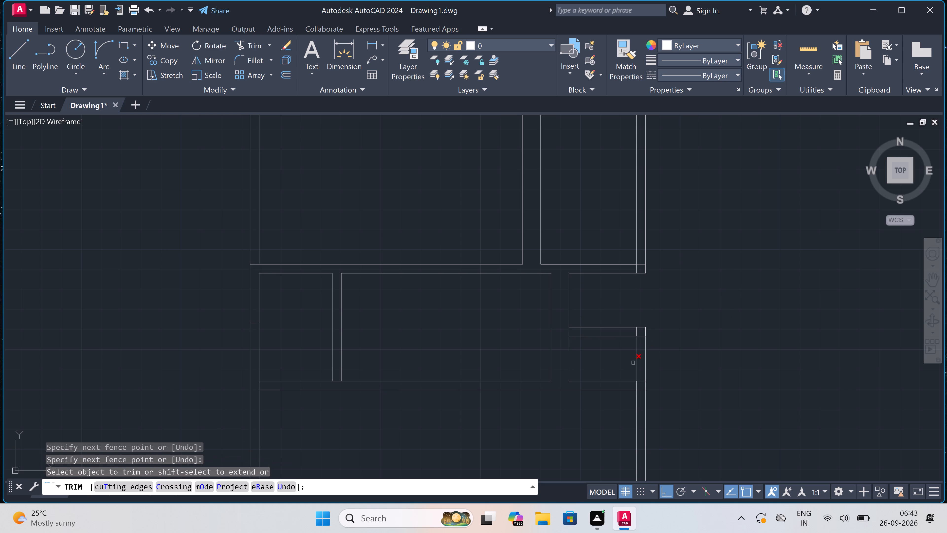
pyautogui.click(621, 365)
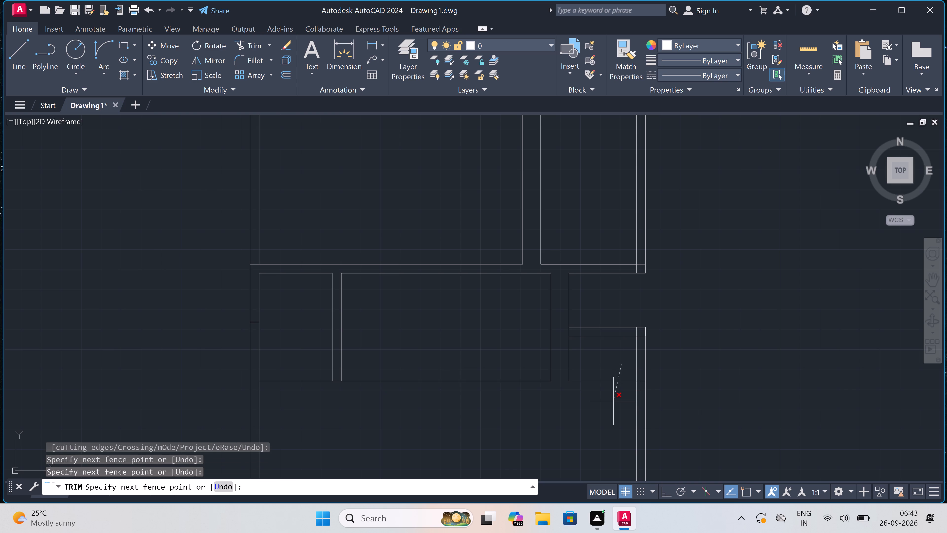
pyautogui.click(668, 339)
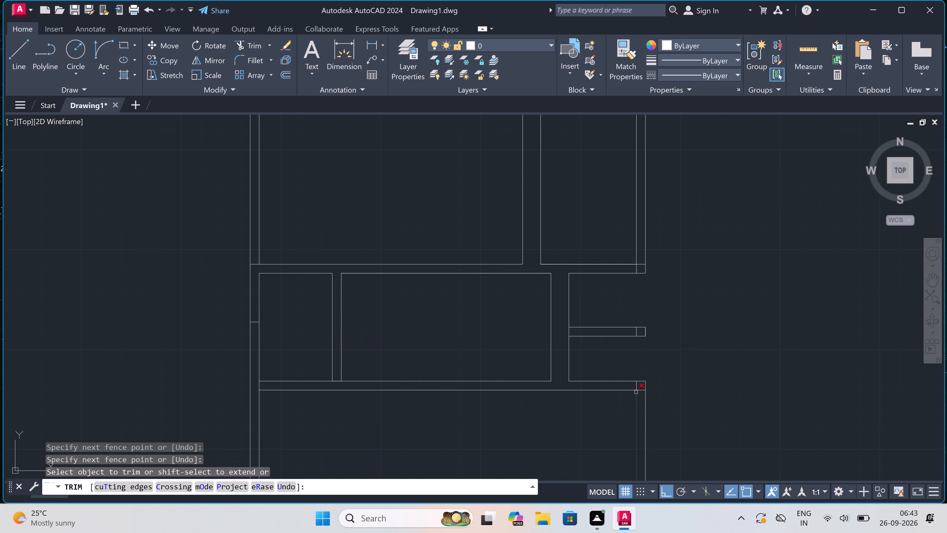
pyautogui.moveTo(619, 412); pyautogui.dragTo(624, 409)
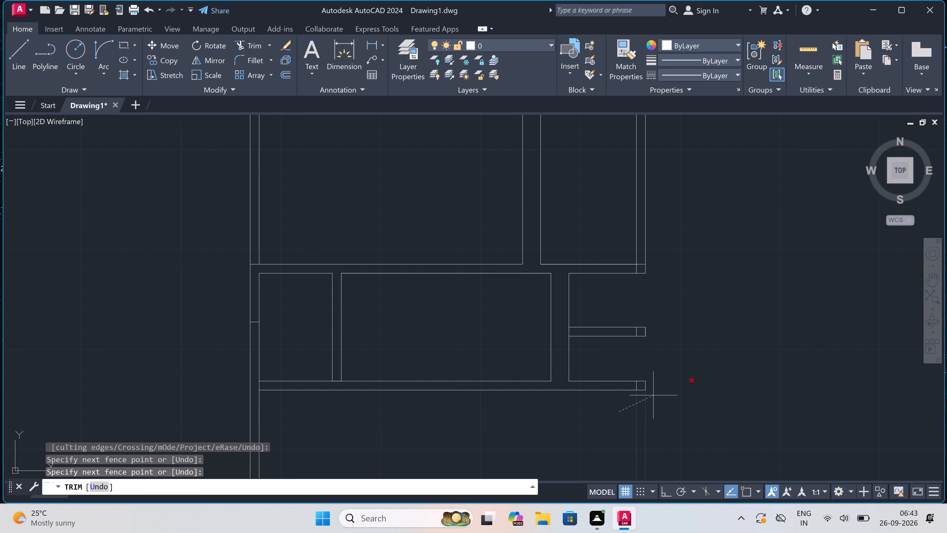
pyautogui.click(700, 384)
# Trim the lower cross wall's end lines and its upper line beyond the 9" wall.
pyautogui.scroll(2, 655, 384)
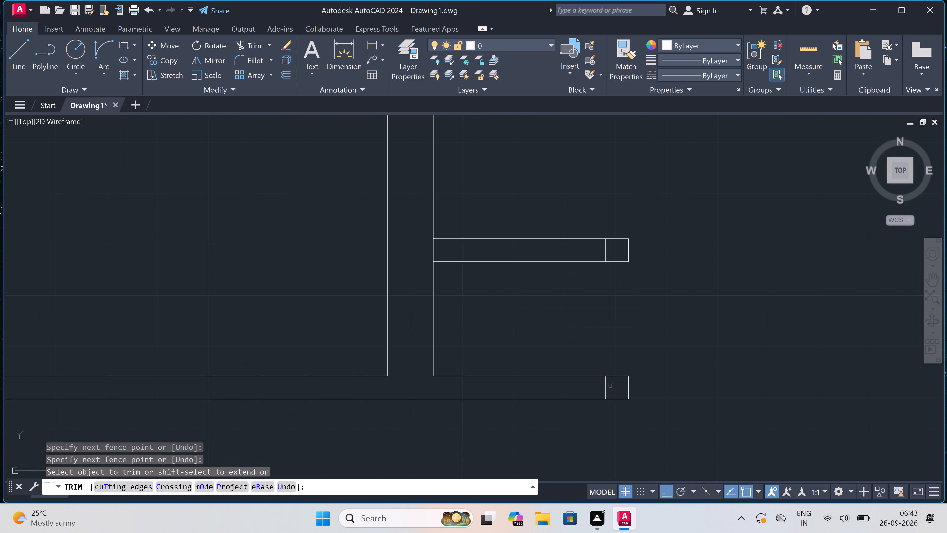
pyautogui.click(590, 385)
pyautogui.doubleClick(612, 388)
pyautogui.click(611, 384)
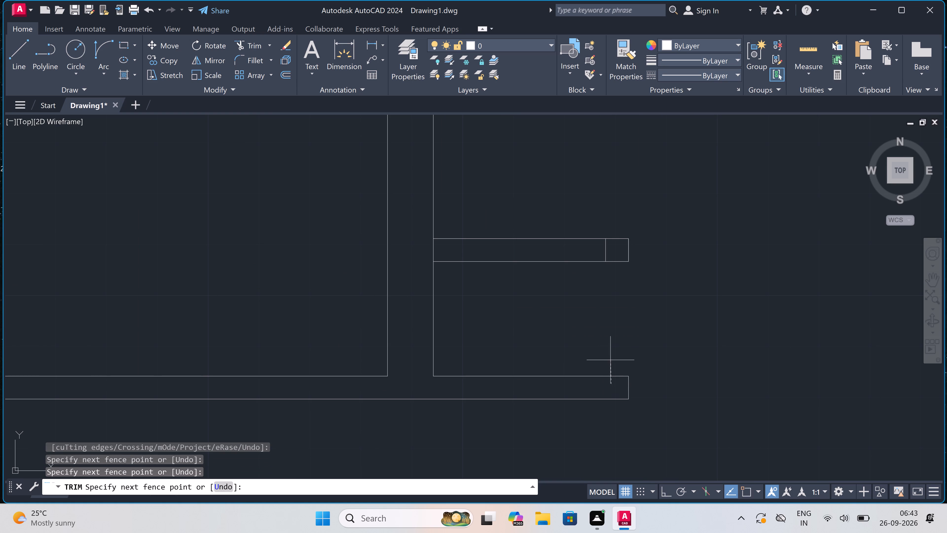
pyautogui.click(610, 360)
pyautogui.click(613, 368)
pyautogui.click(644, 402)
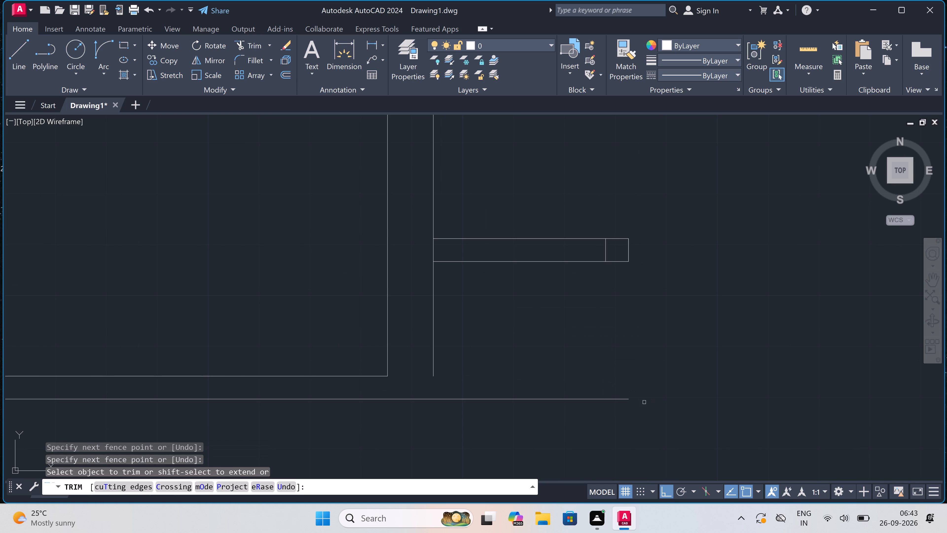
# Trim the leftover line inside the 4.5" horizontal wall's outer end and the 9" wall's face between that wall's two lines.
pyautogui.scroll(-3, 645, 399)
pyautogui.scroll(3, 624, 342)
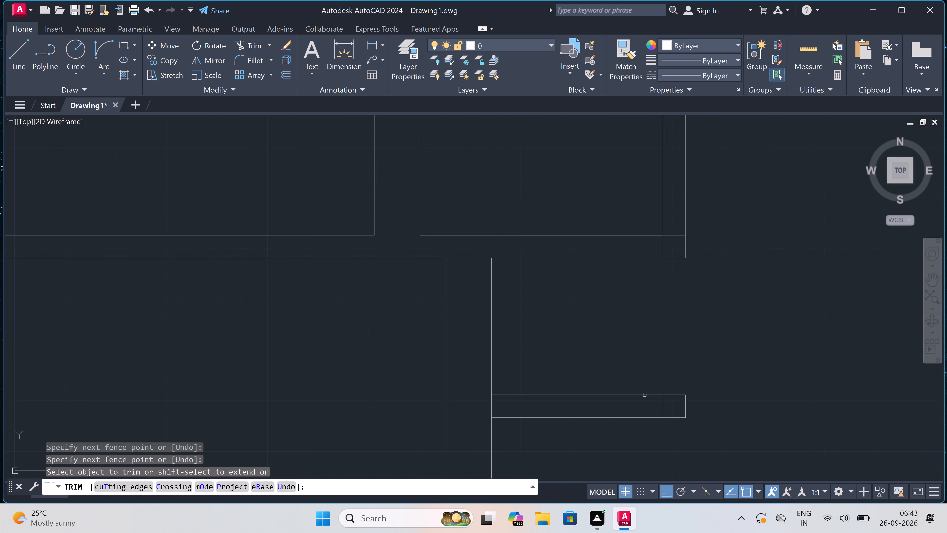
pyautogui.click(664, 406)
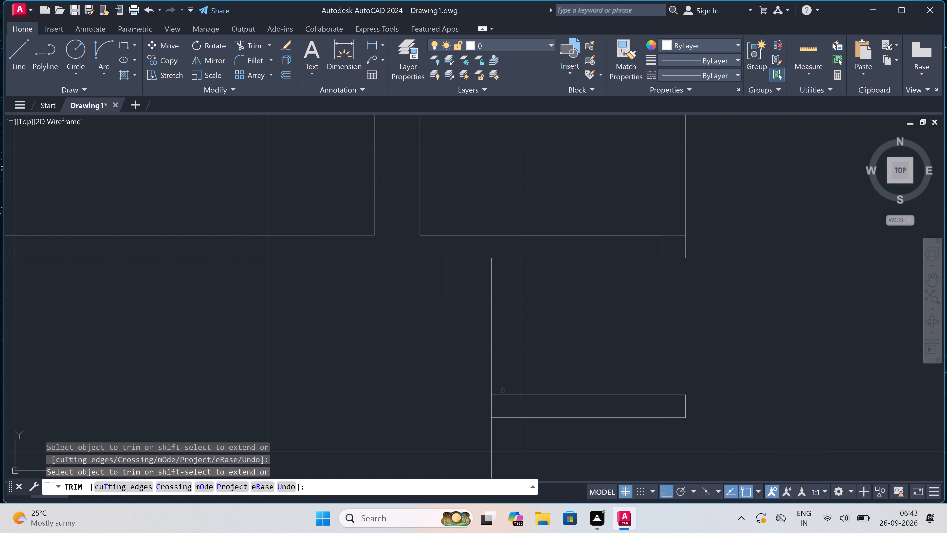
pyautogui.moveTo(486, 401); pyautogui.dragTo(490, 401)
pyautogui.doubleClick(508, 404)
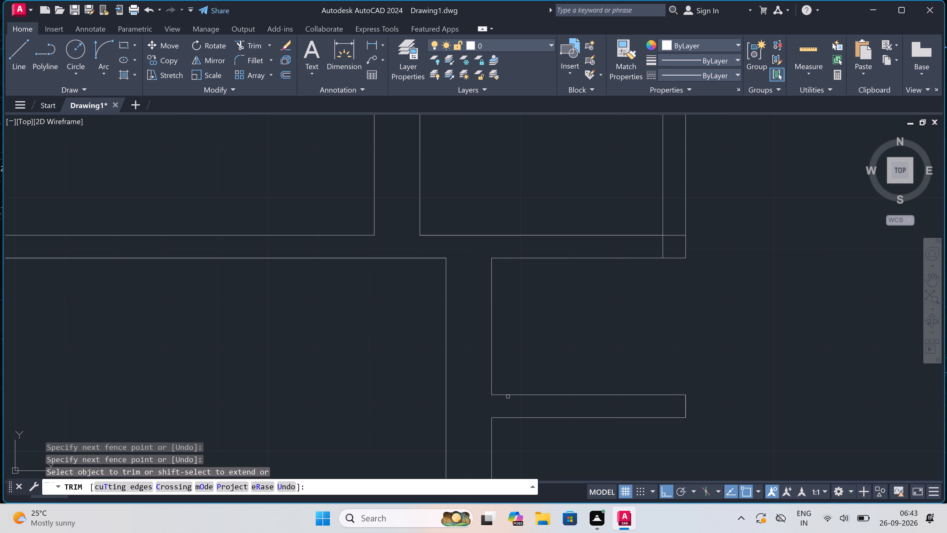
# Trim the outer side wall's inner line inside the upper cross wall and the cross wall's upper line inside the outer side wall.
pyautogui.click(661, 246)
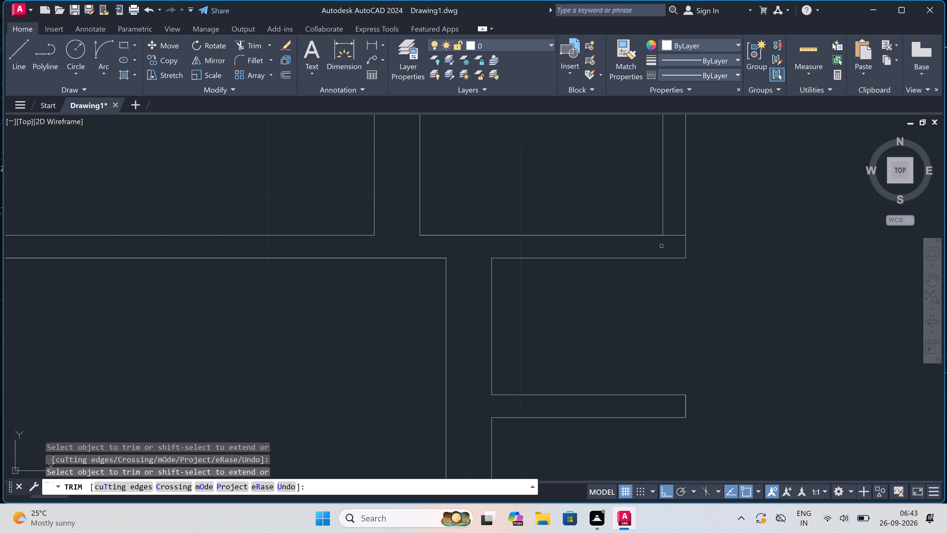
pyautogui.click(676, 233)
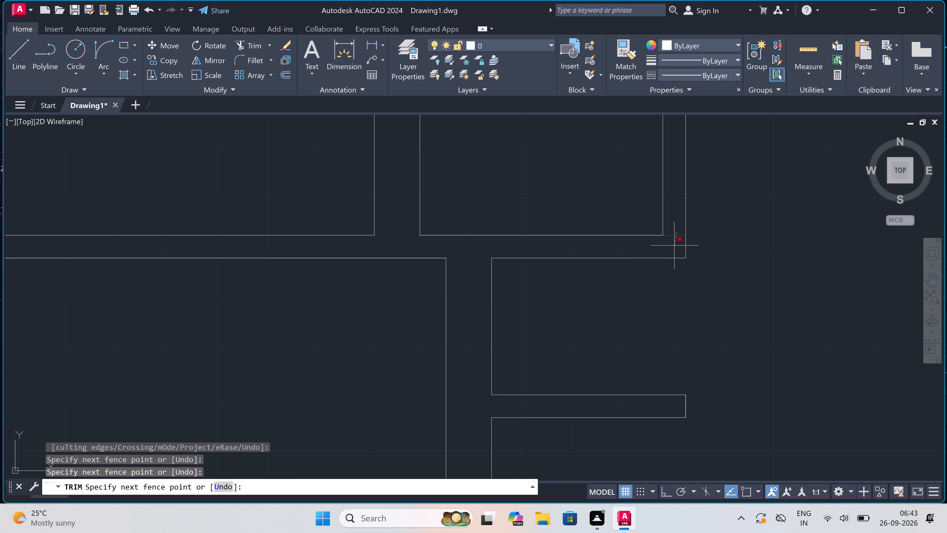
pyautogui.click(674, 246)
pyautogui.scroll(-3, 674, 246)
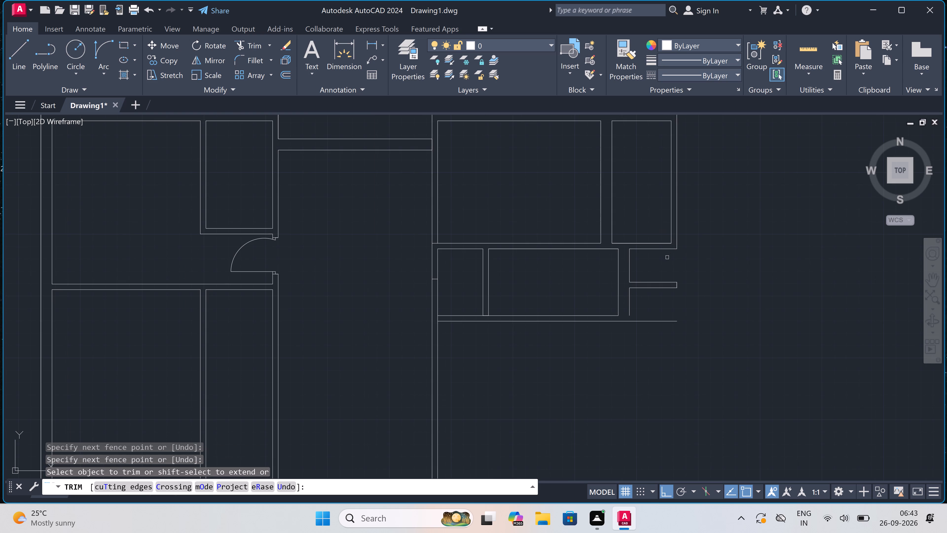
pyautogui.press('Escape')
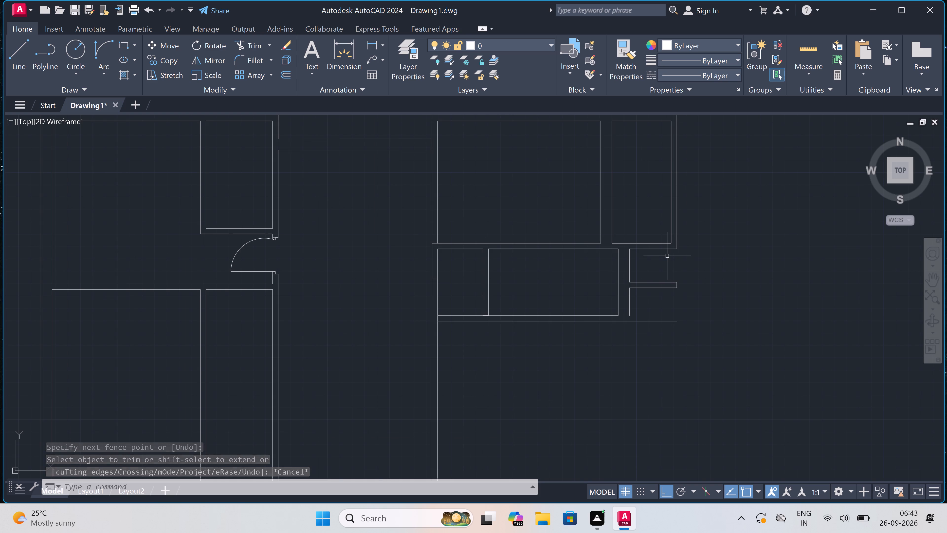
# Offset the lower cross wall's bottom line 11' downward.
pyautogui.scroll(-1, 667, 256)
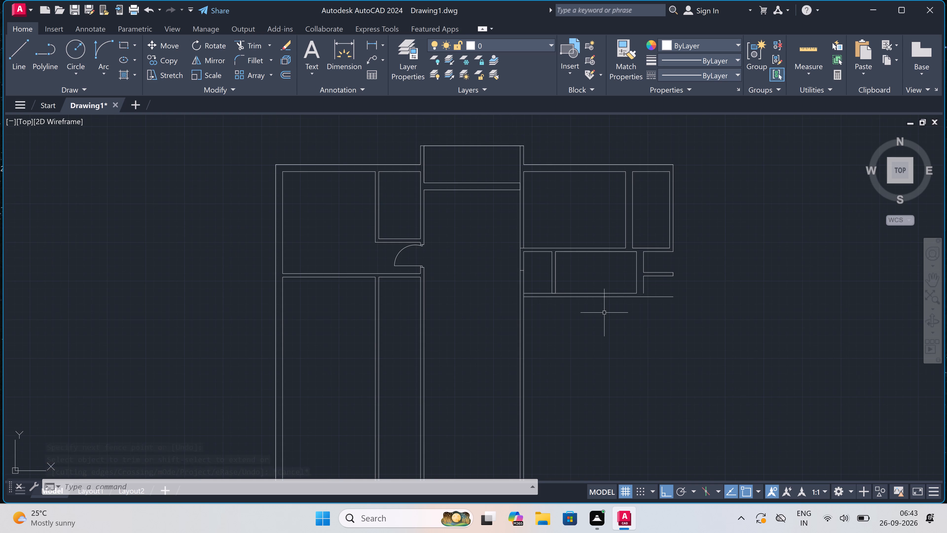
pyautogui.press('o')
pyautogui.press('space')
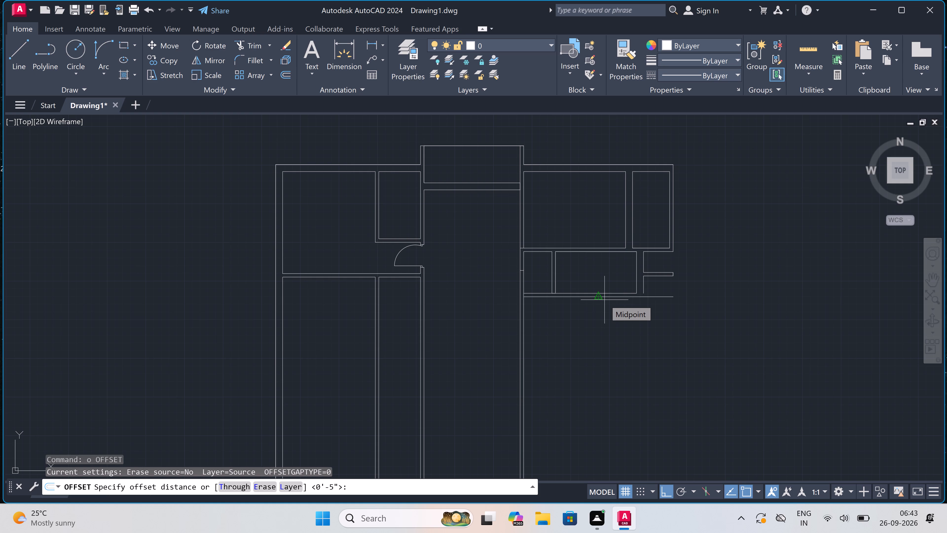
pyautogui.click(603, 296)
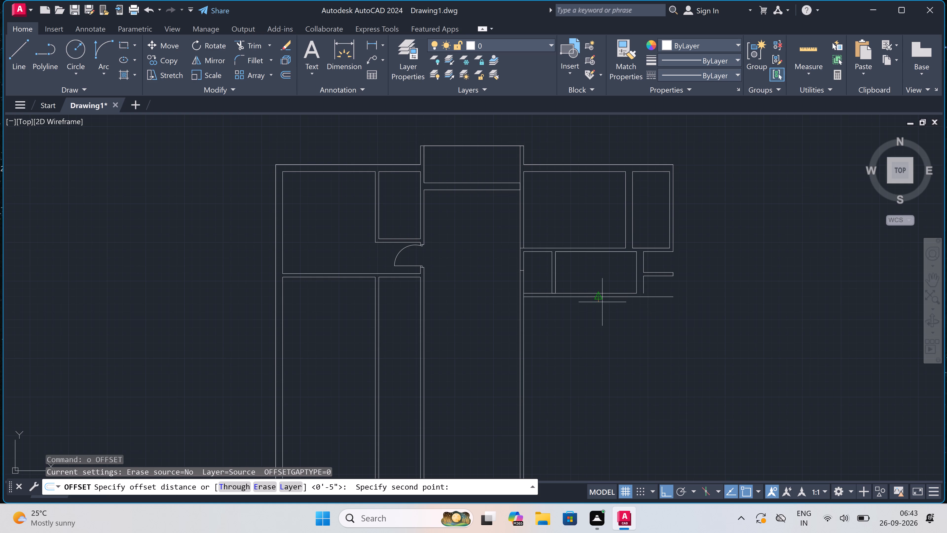
pyautogui.scroll(2, 592, 357)
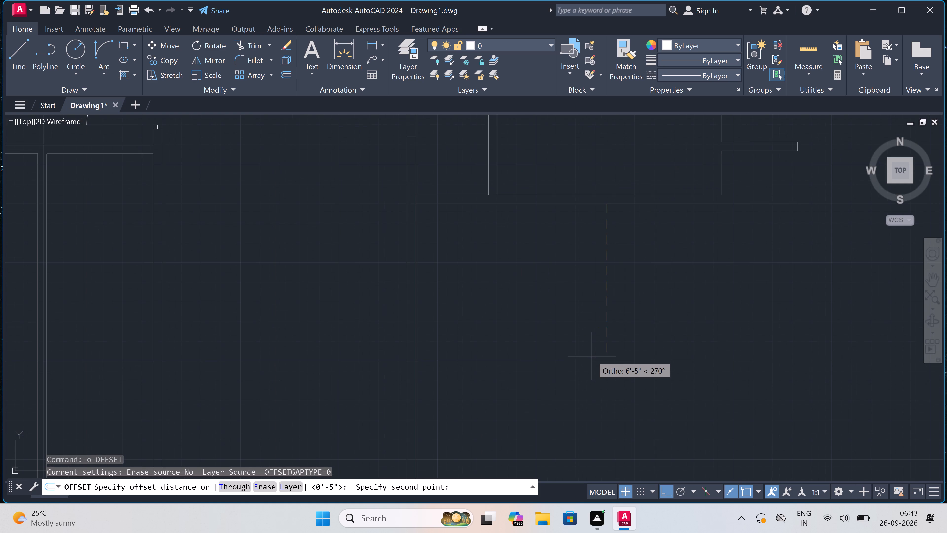
pyautogui.write("11'")
pyautogui.press('space')
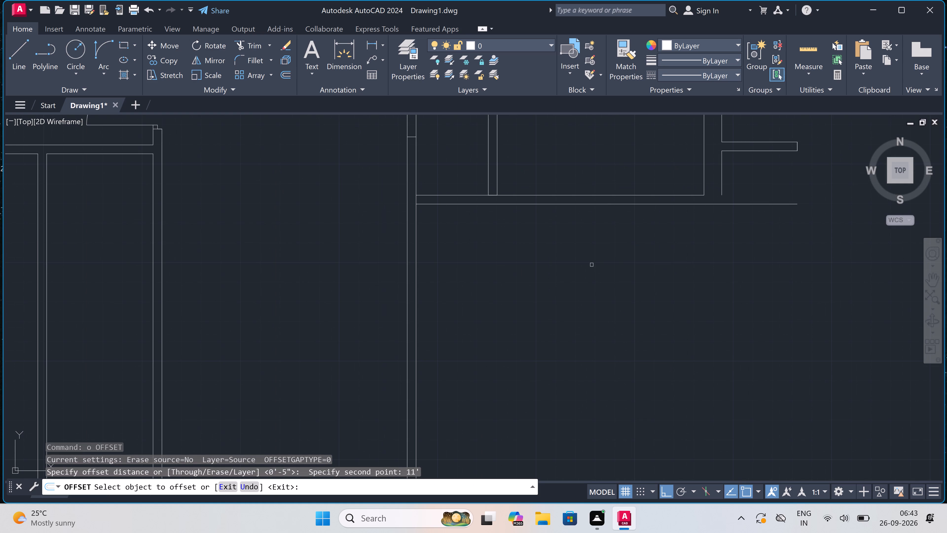
pyautogui.click(582, 204)
pyautogui.click(579, 224)
pyautogui.press('Escape')
# Offset the new horizontal line 9" downward to form a 9" thick wall.
pyautogui.scroll(-4, 579, 224)
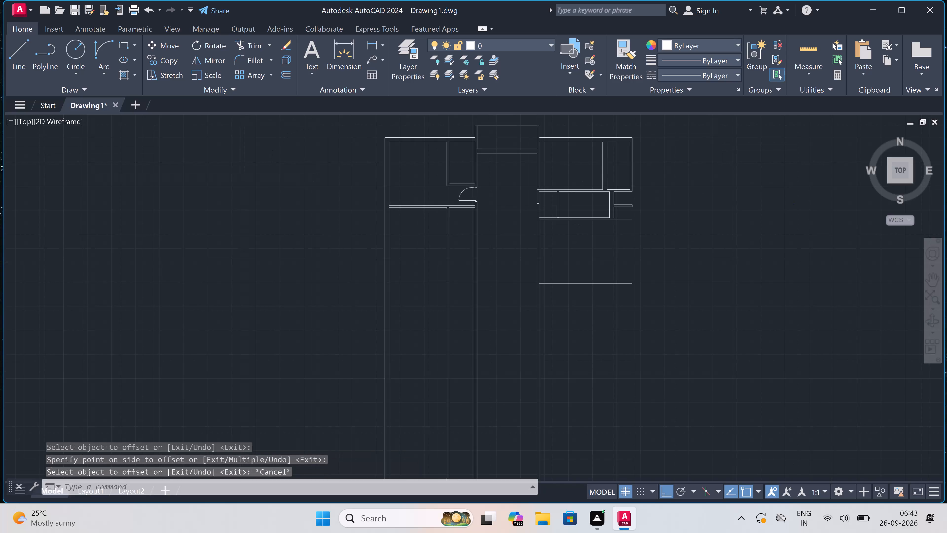
pyautogui.scroll(3, 578, 276)
pyautogui.press('space')
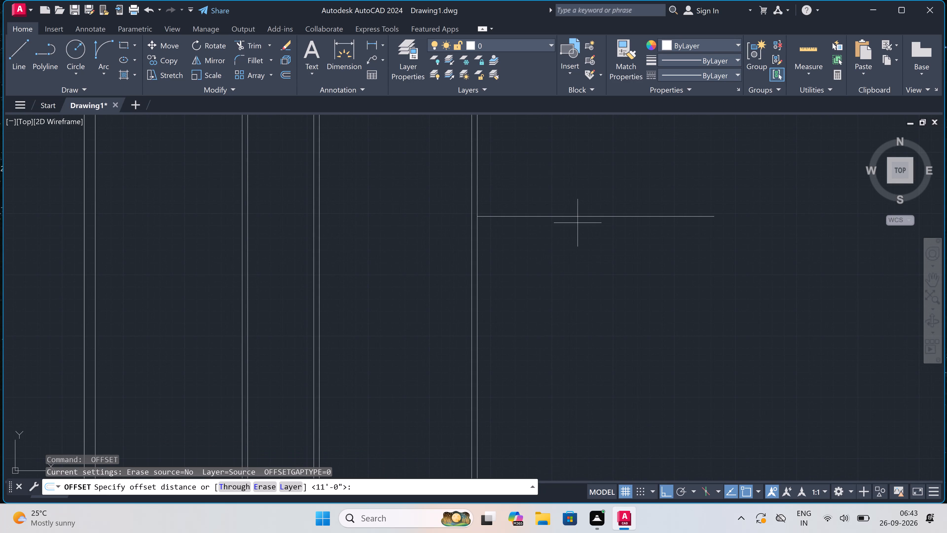
pyautogui.moveTo(578, 219); pyautogui.dragTo(578, 221)
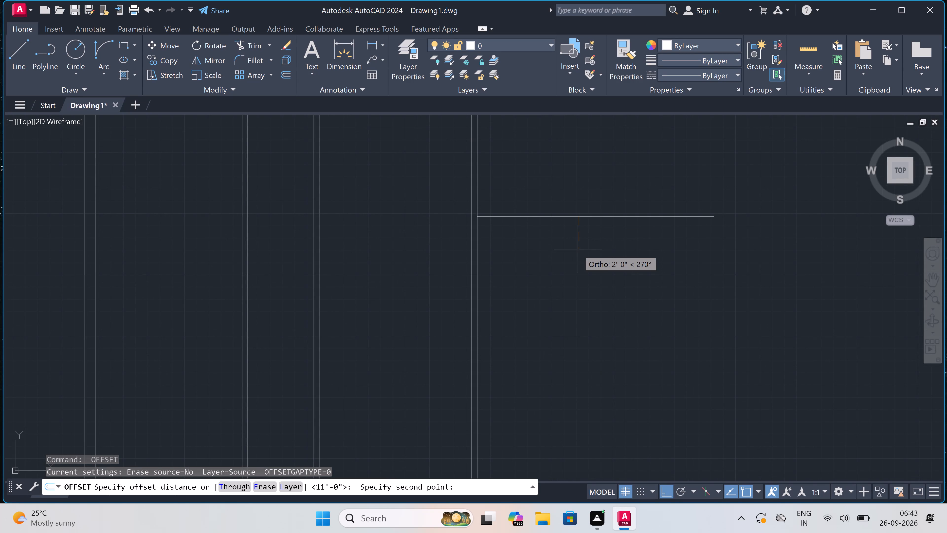
pyautogui.press('9')
pyautogui.hotkey('shift', '"')
pyautogui.press('space')
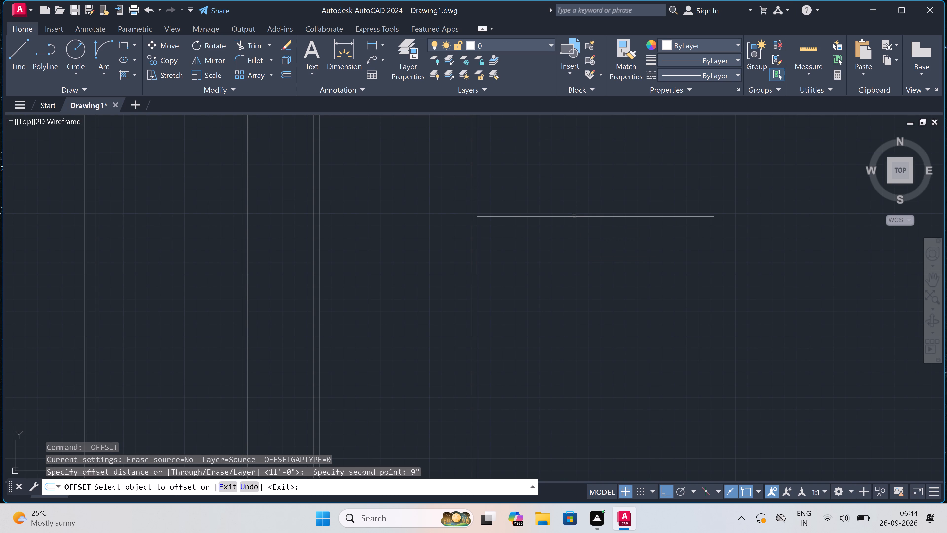
pyautogui.click(574, 217)
pyautogui.click(571, 261)
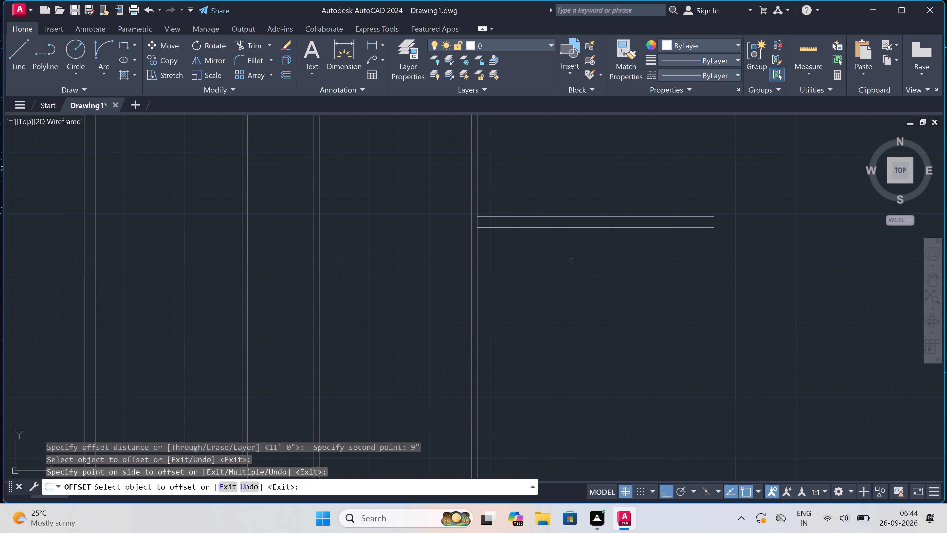
pyautogui.scroll(-7, 571, 262)
pyautogui.scroll(4, 564, 271)
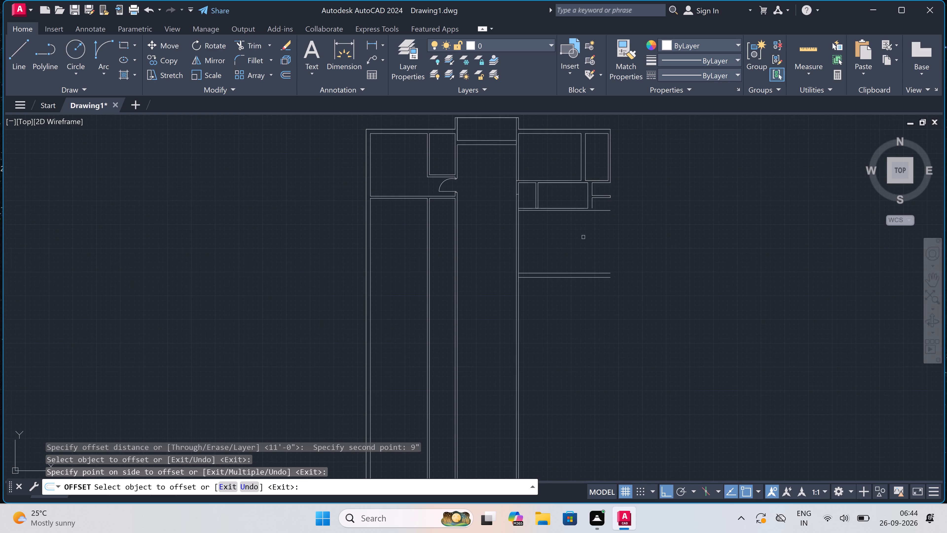
pyautogui.scroll(1, 585, 271)
pyautogui.scroll(-1, 585, 269)
pyautogui.scroll(2, 592, 234)
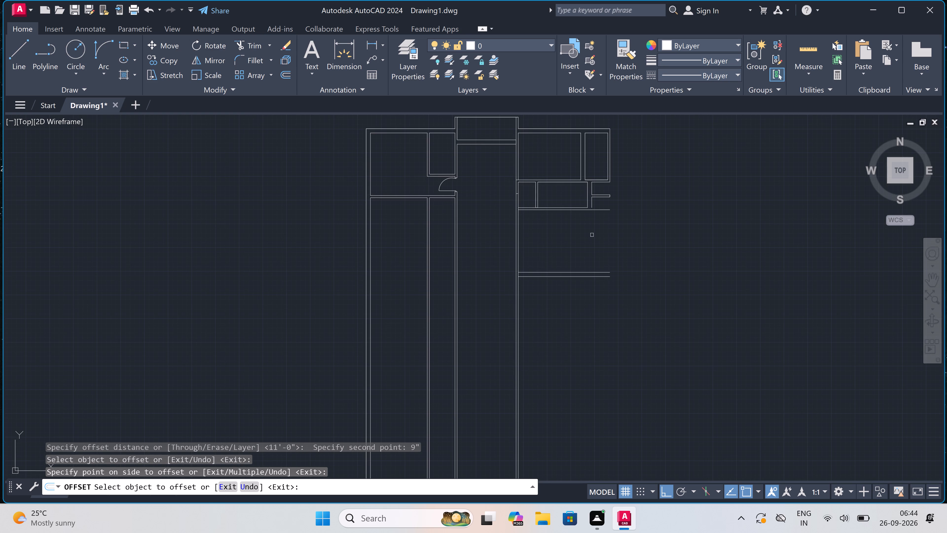
pyautogui.press('Escape')
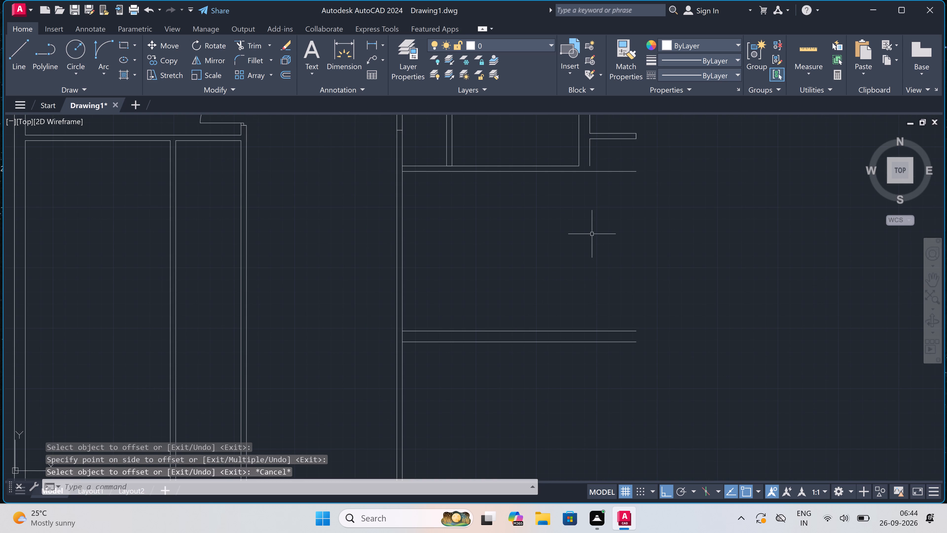
# Draw a 13' line along the new 9" horizontal wall's upper line, starting from the central vertical wall's face.
pyautogui.write('l')
pyautogui.press('space')
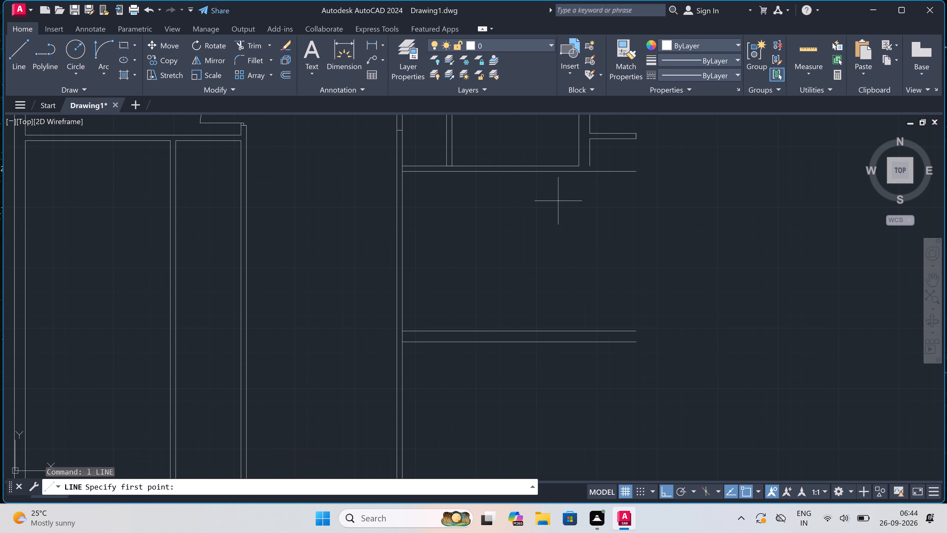
pyautogui.click(401, 328)
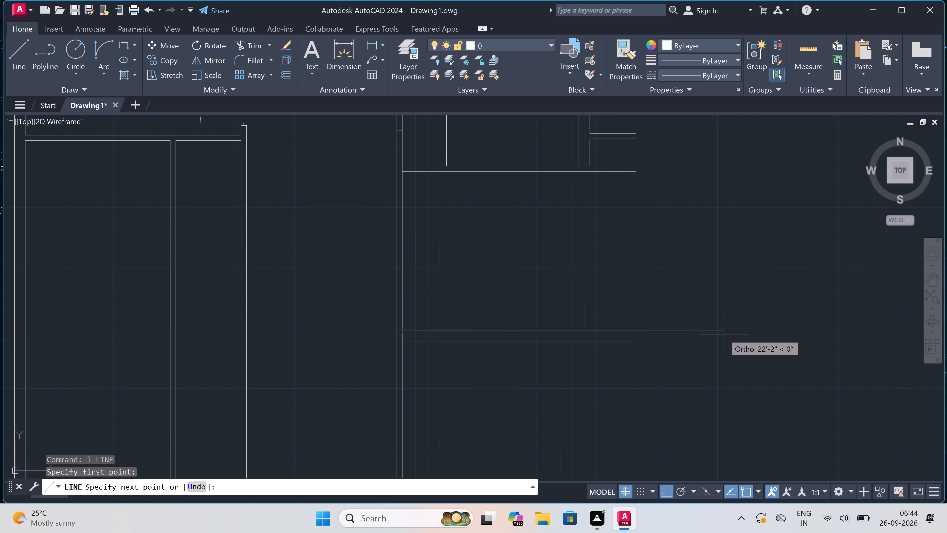
pyautogui.write('13')
pyautogui.write("'")
pyautogui.press('space')
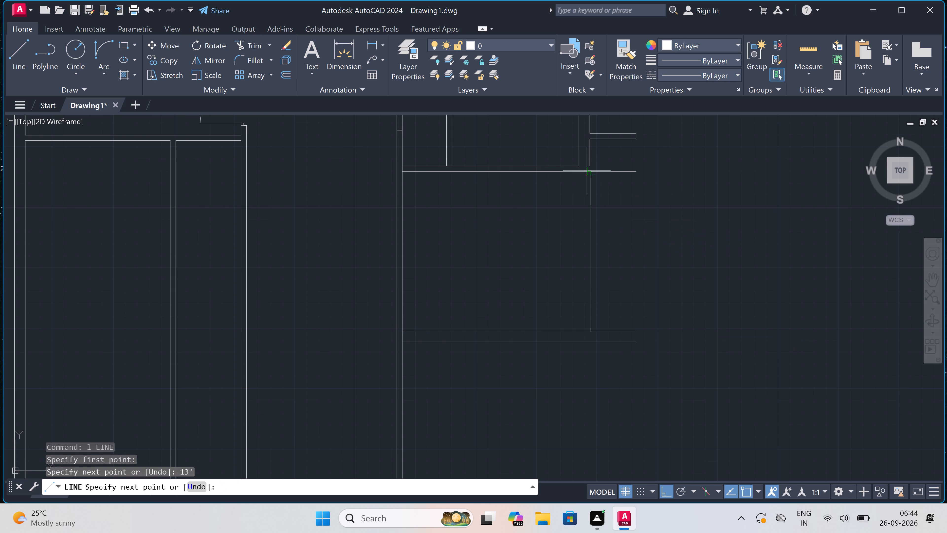
pyautogui.scroll(3, 586, 164)
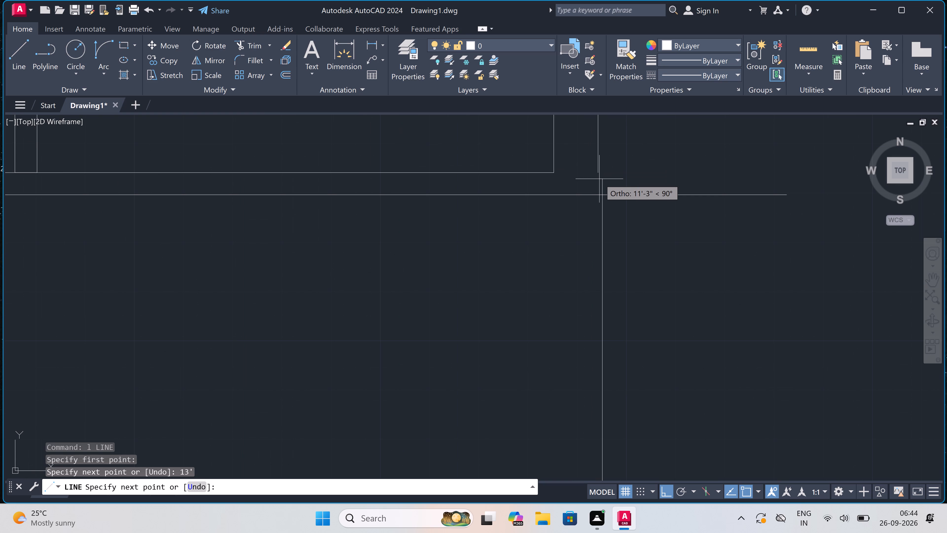
pyautogui.press('Escape')
pyautogui.scroll(-2, 589, 182)
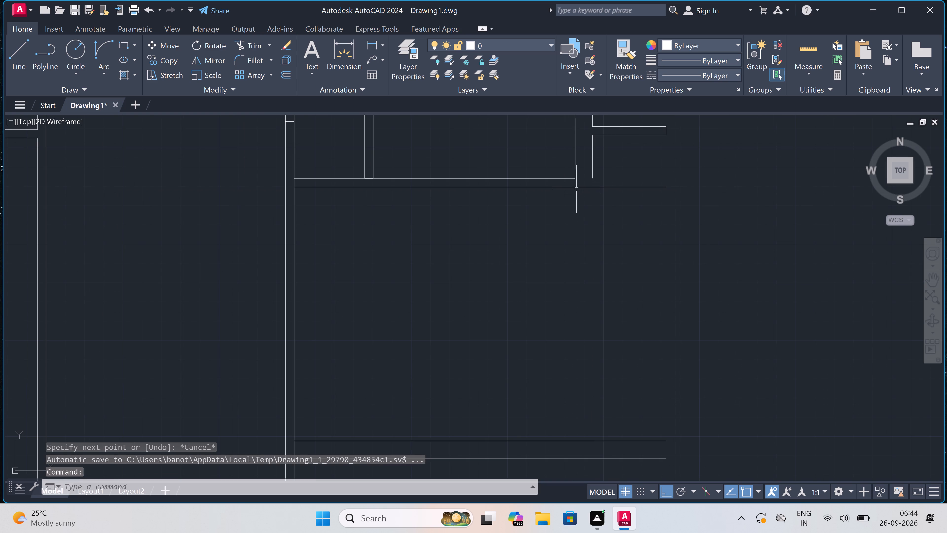
# Draw a 9" thick vertical wall from the upper 9" wall's open ends down to the new horizontal wall's lower line.
pyautogui.press('space')
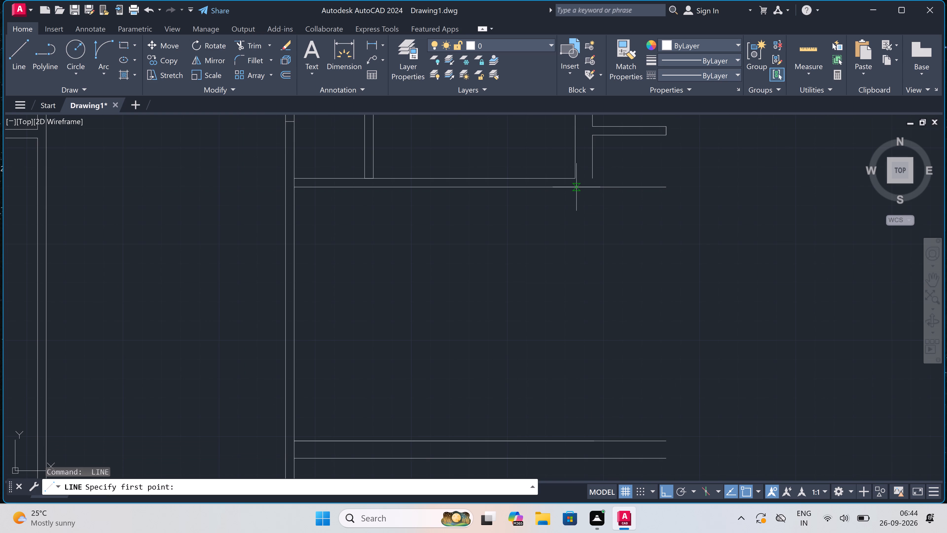
pyautogui.click(575, 178)
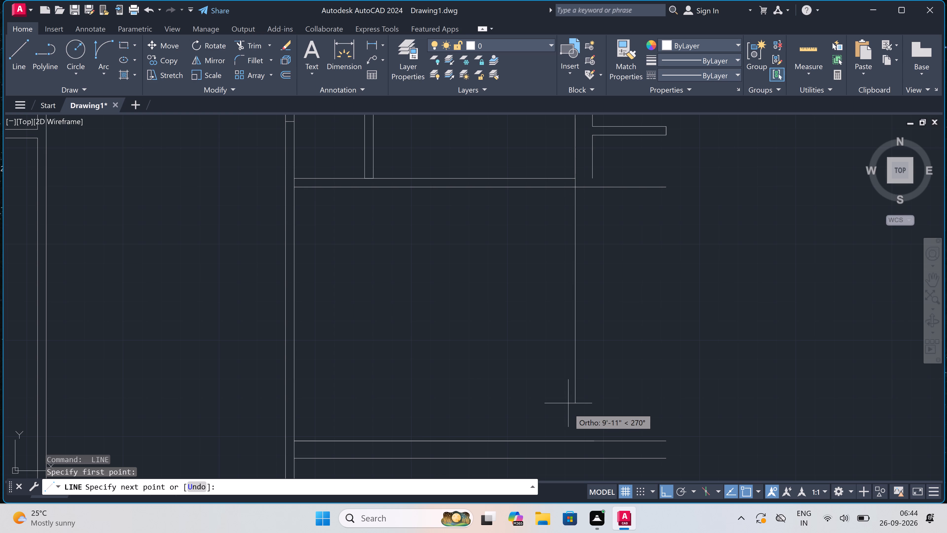
pyautogui.doubleClick(579, 459)
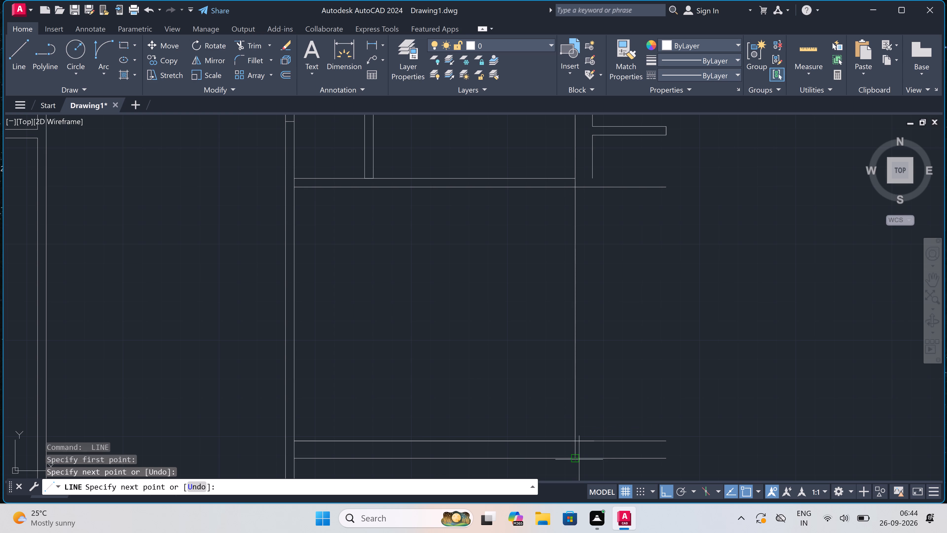
pyautogui.press('9')
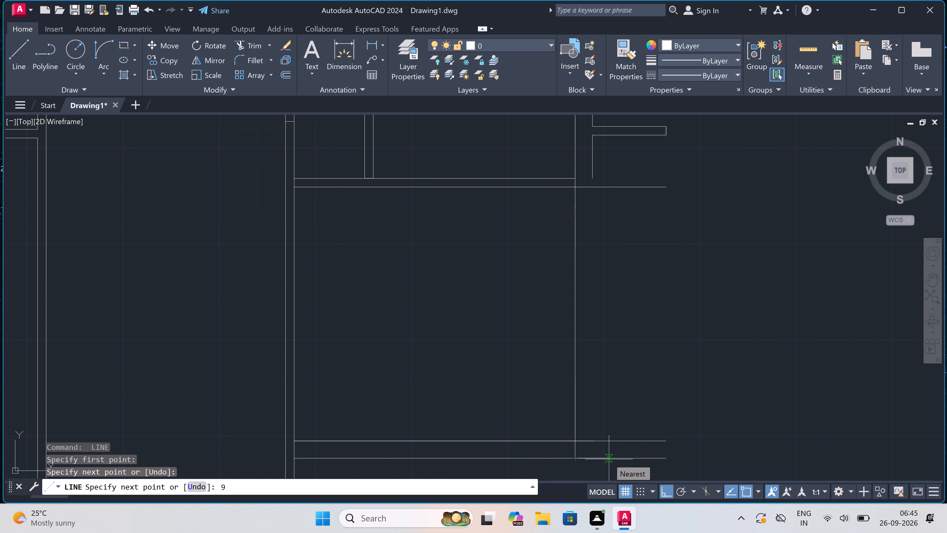
pyautogui.write('"')
pyautogui.press('space')
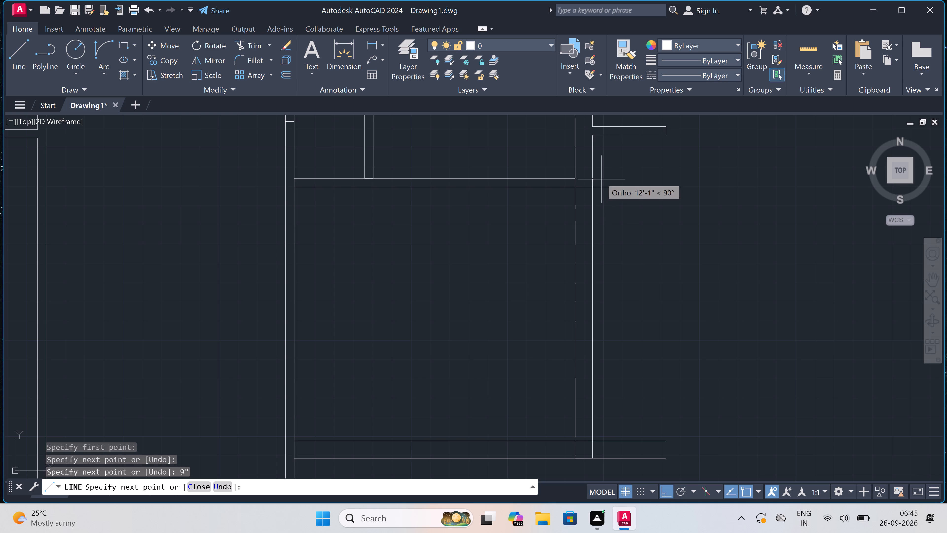
pyautogui.click(589, 176)
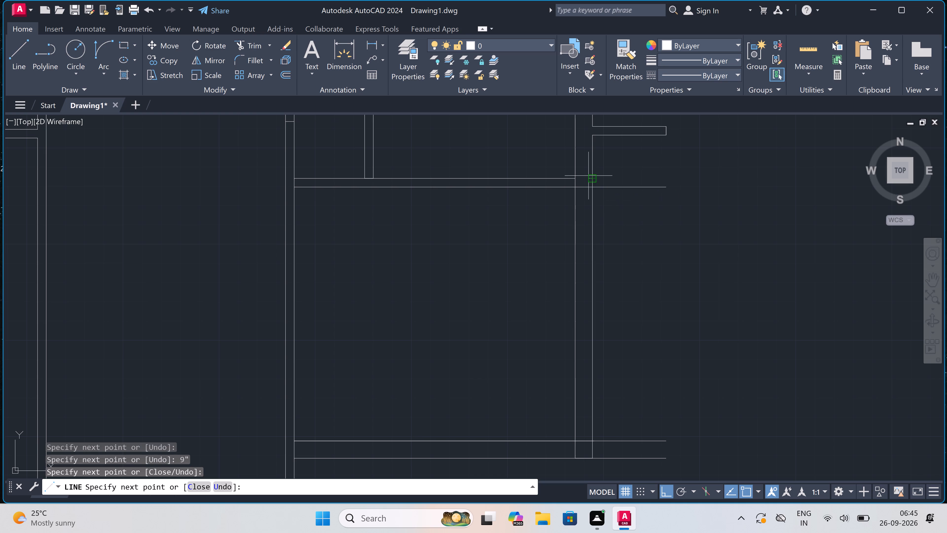
pyautogui.press('Escape')
# Trim the lower cross wall's bottom line inside the 9" vertical wall, and all horizontal lines extending beyond that wall's outer face.
pyautogui.press('t')
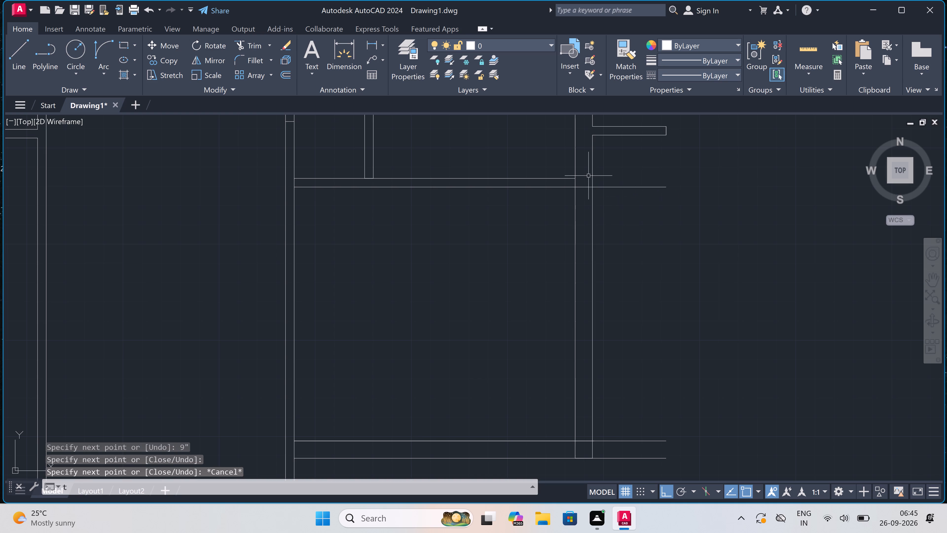
pyautogui.write('r')
pyautogui.press('space')
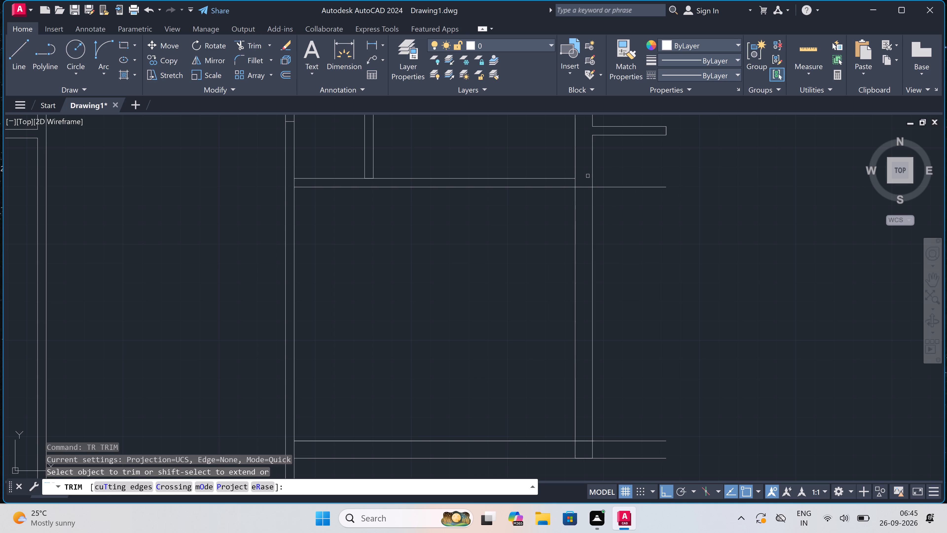
pyautogui.click(587, 175)
pyautogui.click(587, 195)
pyautogui.click(611, 174)
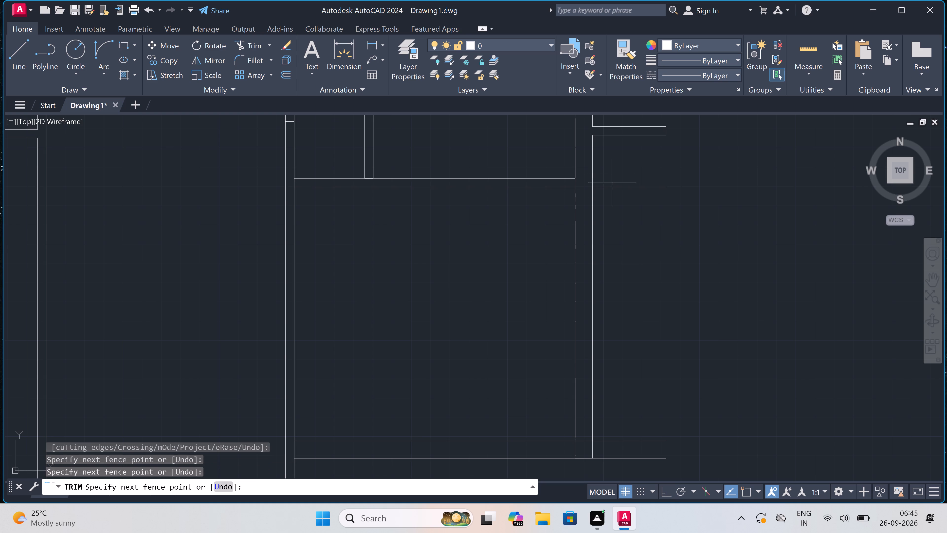
pyautogui.scroll(-3, 613, 283)
pyautogui.scroll(3, 615, 345)
pyautogui.click(615, 341)
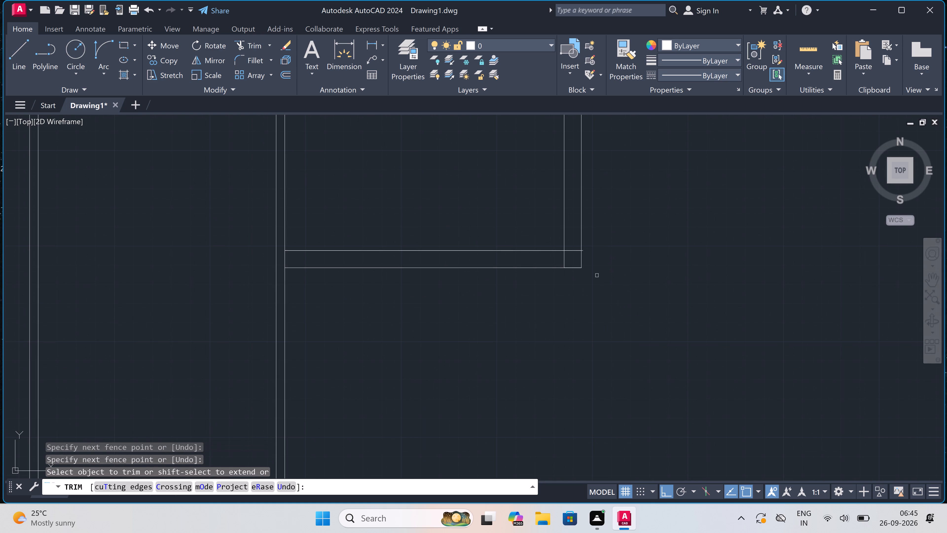
# Trim the overlapping wall lines inside the lower outer corner of the new 9" walls, including the short stub past the outer face.
pyautogui.scroll(3, 569, 243)
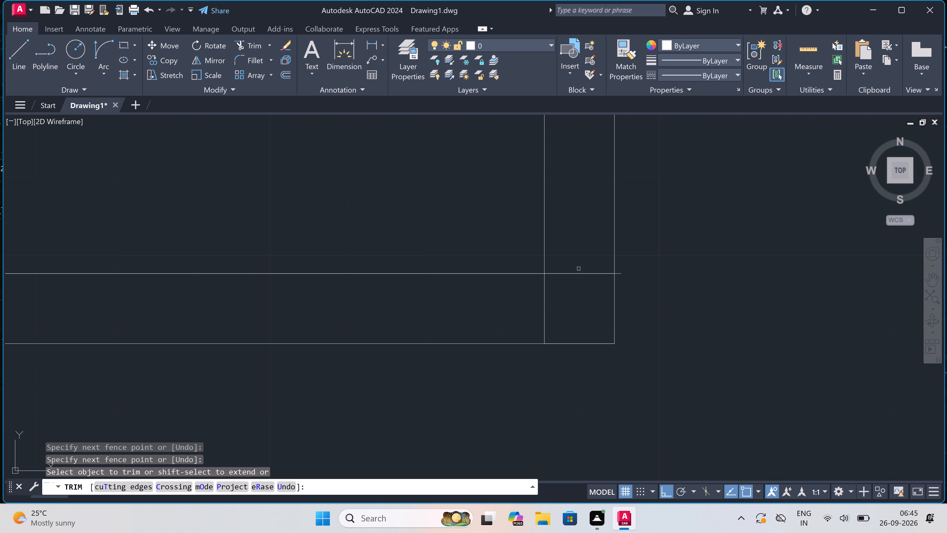
pyautogui.moveTo(579, 269); pyautogui.dragTo(579, 275)
pyautogui.click(530, 304)
pyautogui.scroll(2, 609, 282)
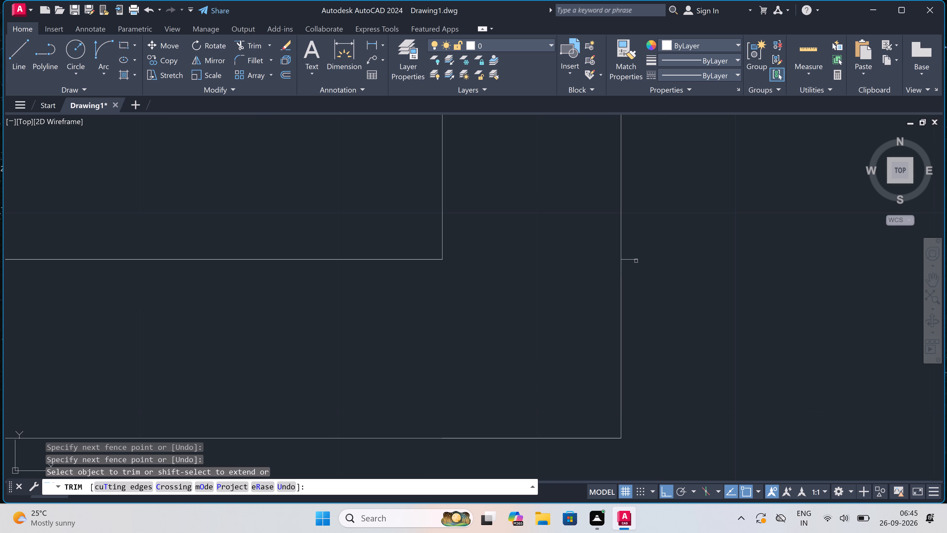
pyautogui.click(632, 257)
pyautogui.click(630, 274)
pyautogui.scroll(-5, 630, 274)
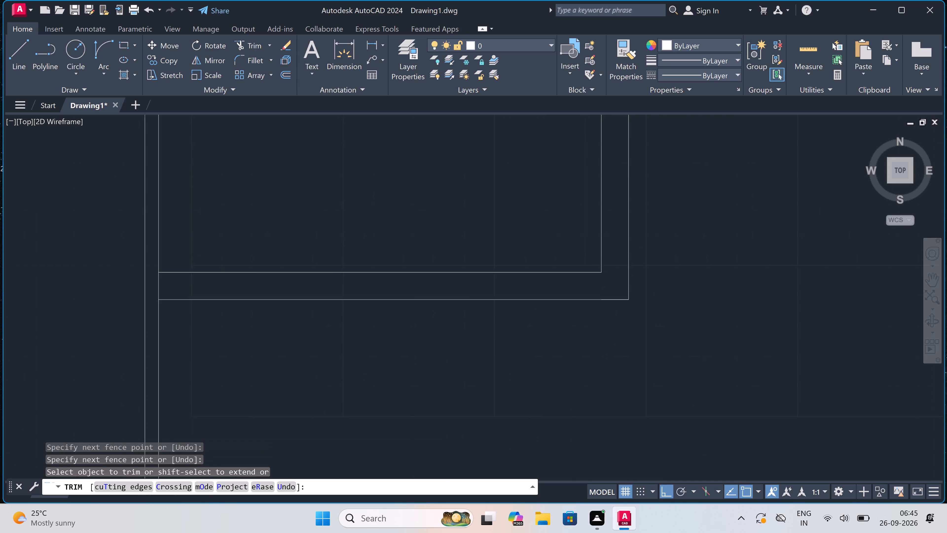
# Trim the central vertical wall's face between the two lines of the lower 9" horizontal wall to open their junction.
pyautogui.scroll(-2, 630, 274)
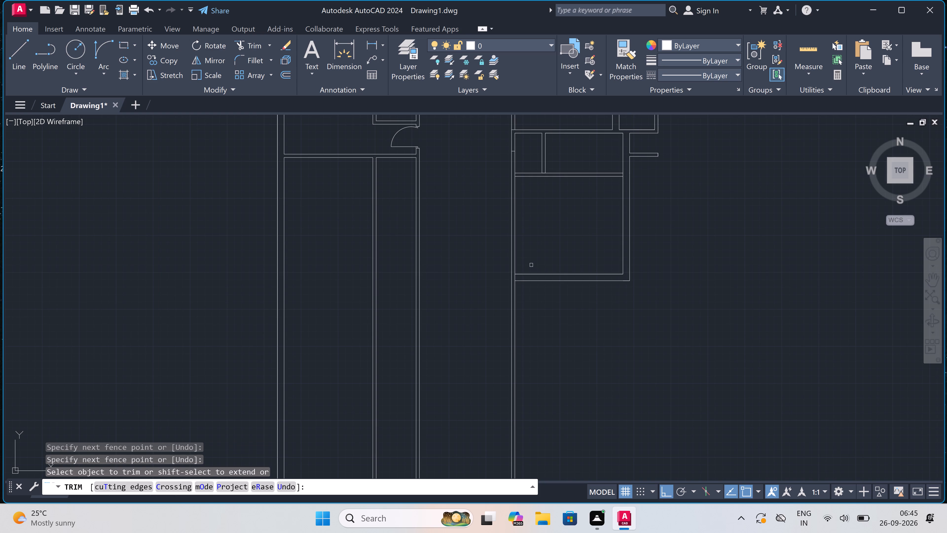
pyautogui.scroll(-2, 520, 272)
pyautogui.scroll(2, 523, 245)
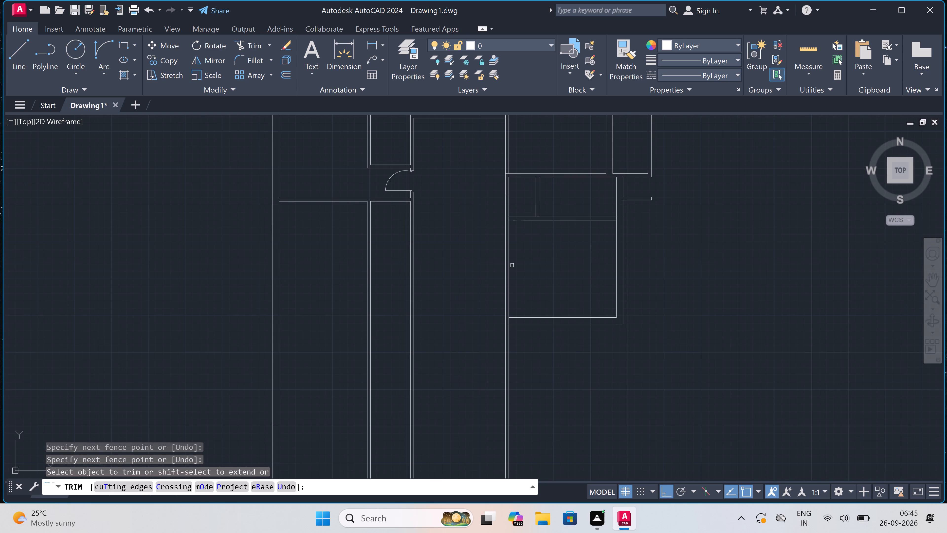
pyautogui.scroll(2, 512, 311)
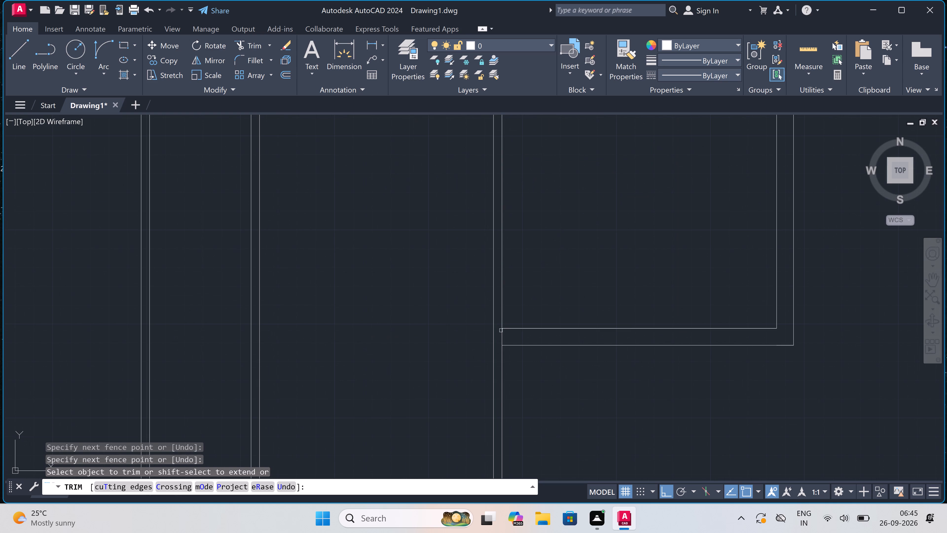
pyautogui.scroll(1, 501, 335)
pyautogui.click(502, 336)
pyautogui.scroll(-4, 502, 336)
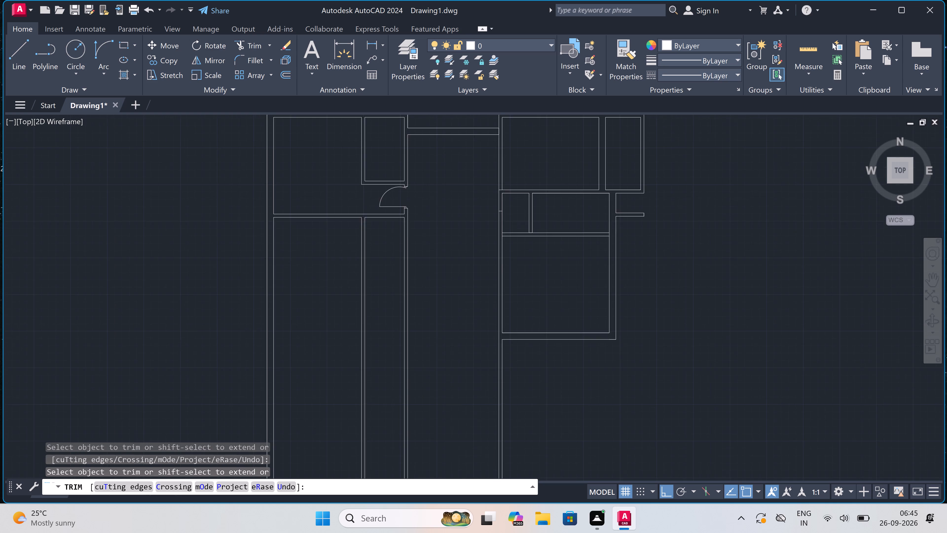
# Trim the lines crossing the cross wall's junctions with the short vertical partition and with the 9" outer vertical wall.
pyautogui.scroll(2, 518, 266)
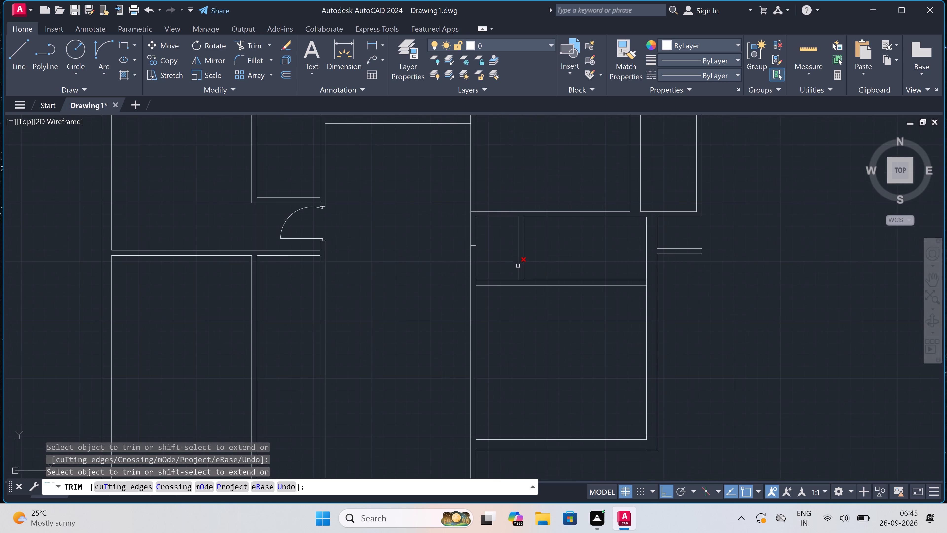
pyautogui.scroll(3, 522, 276)
pyautogui.moveTo(524, 275); pyautogui.dragTo(525, 277)
pyautogui.click(523, 293)
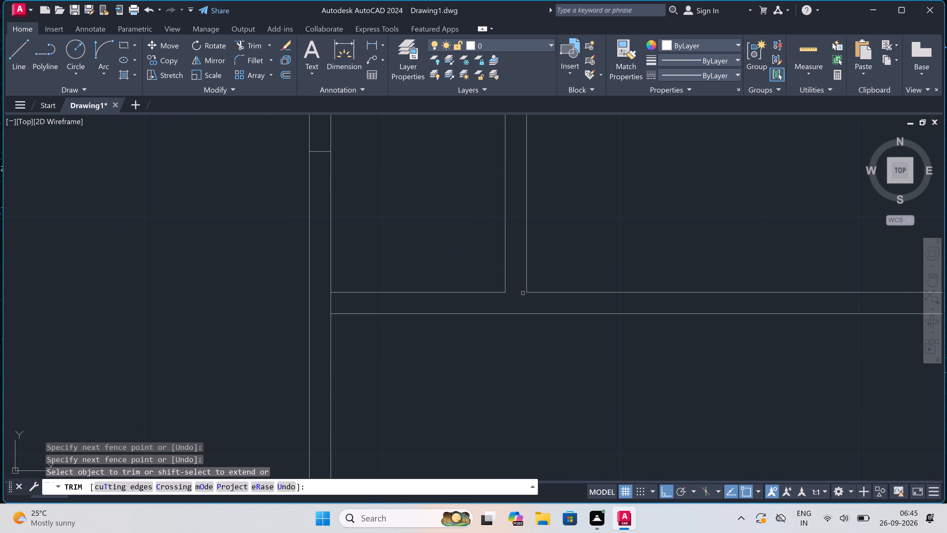
pyautogui.scroll(-4, 523, 294)
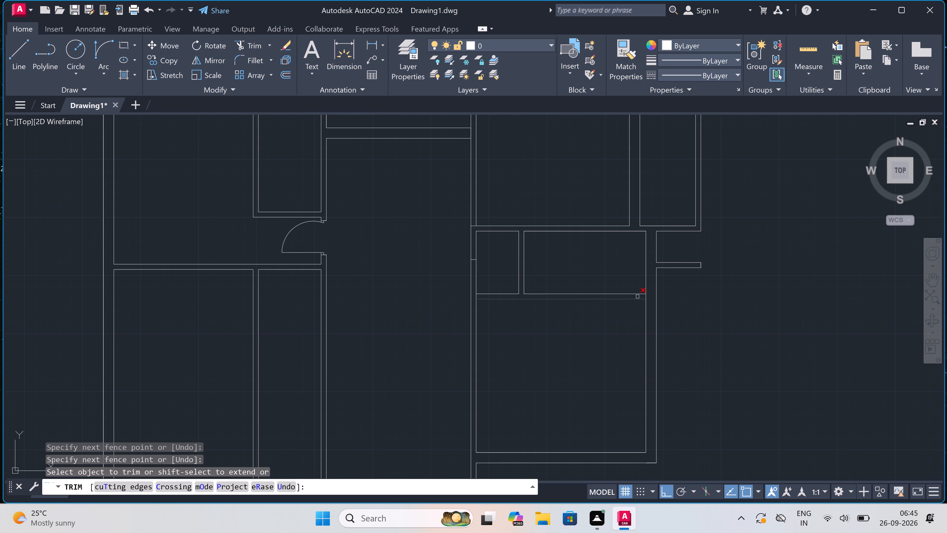
pyautogui.scroll(2, 638, 296)
pyautogui.scroll(2, 660, 301)
pyautogui.click(661, 294)
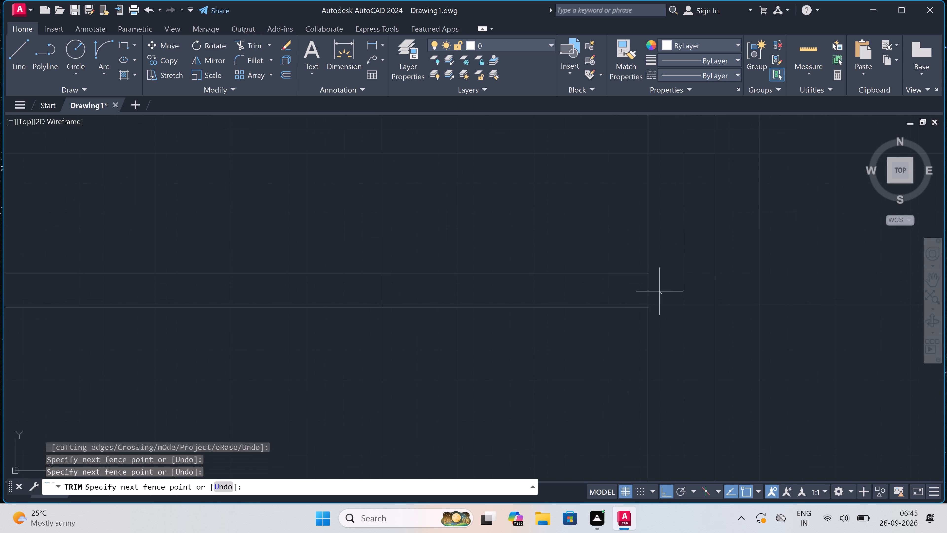
pyautogui.click(644, 289)
pyautogui.scroll(-5, 644, 289)
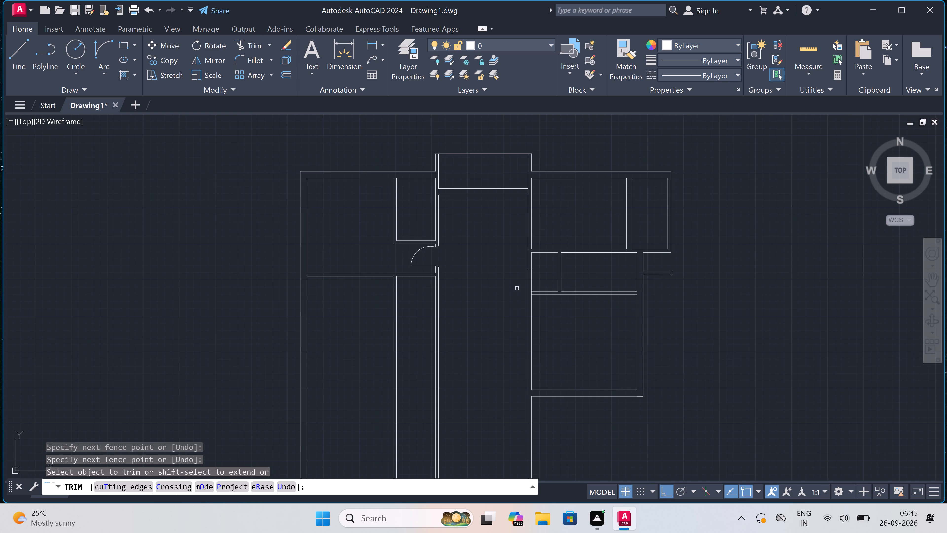
# Draw lines continuing the cross wall's end through the central vertical wall to its far face, closed along that face.
pyautogui.scroll(3, 532, 287)
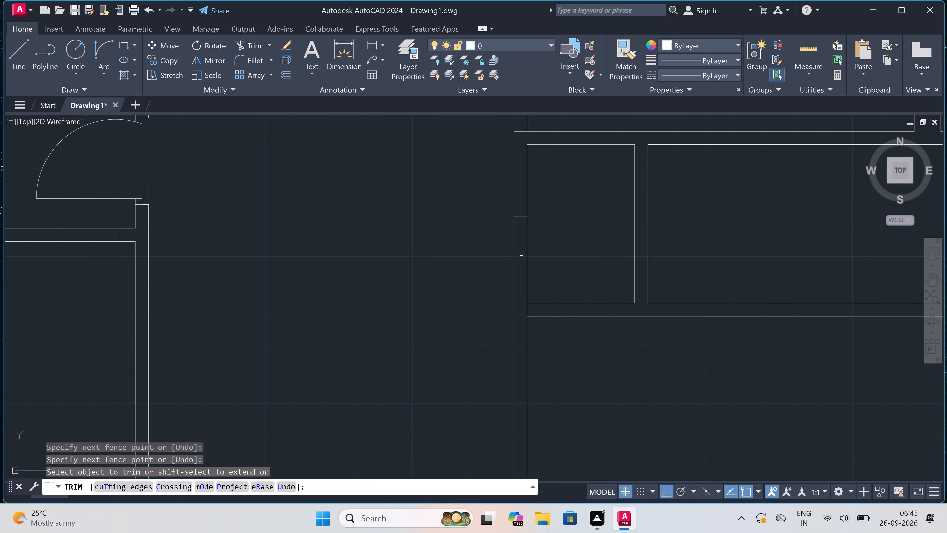
pyautogui.scroll(-2, 515, 248)
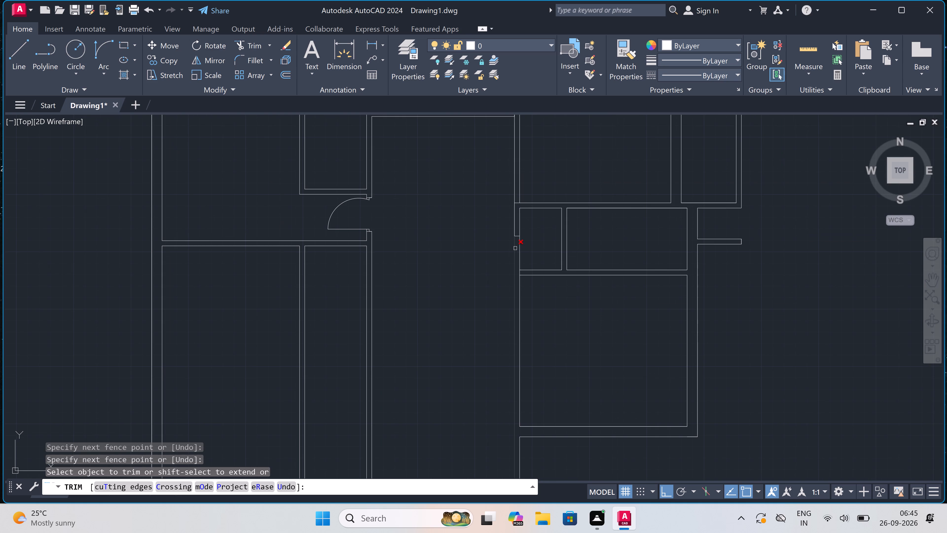
pyautogui.scroll(2, 517, 244)
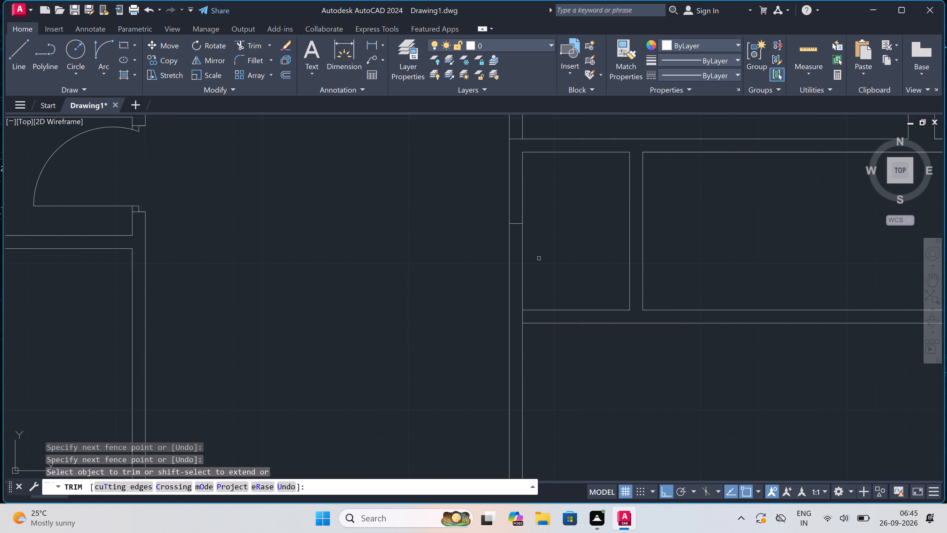
pyautogui.press('Escape')
pyautogui.write('l')
pyautogui.press('space')
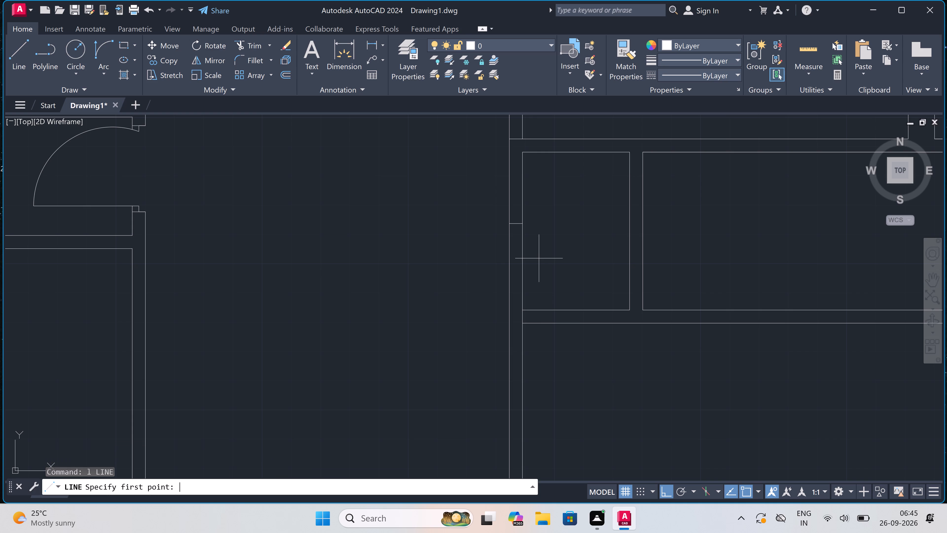
pyautogui.click(520, 309)
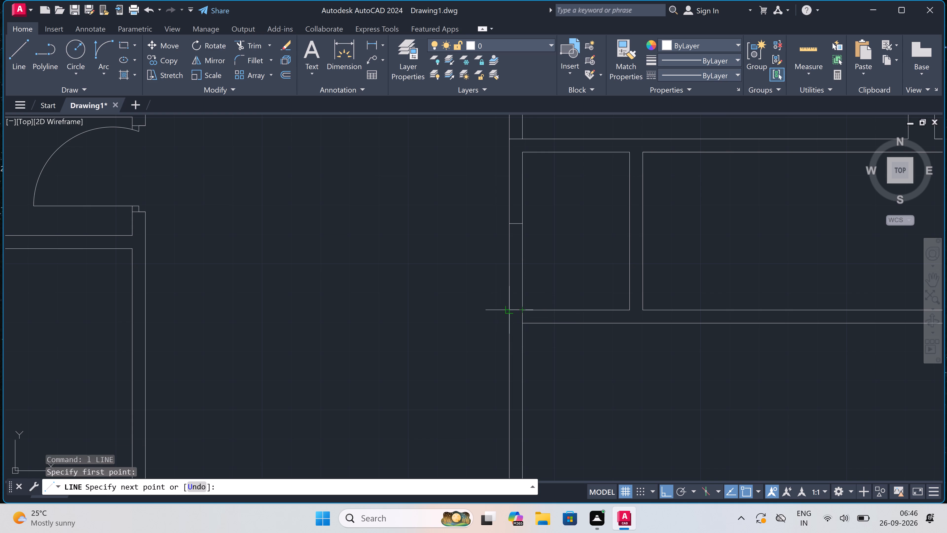
pyautogui.click(510, 311)
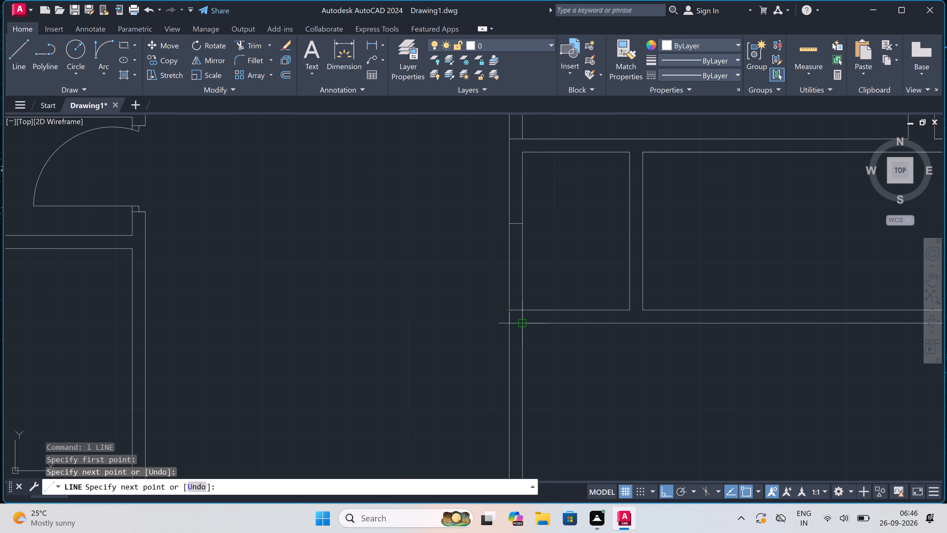
pyautogui.scroll(3, 501, 326)
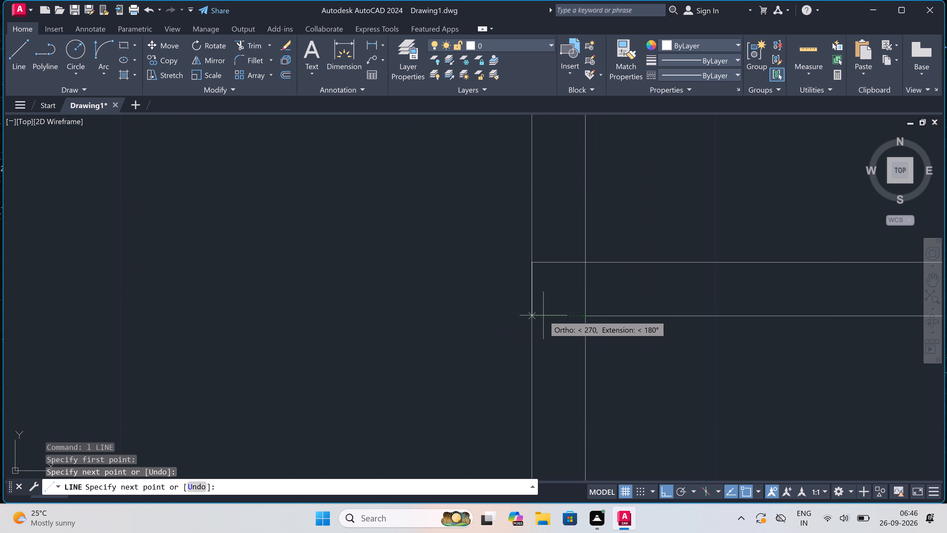
pyautogui.click(530, 315)
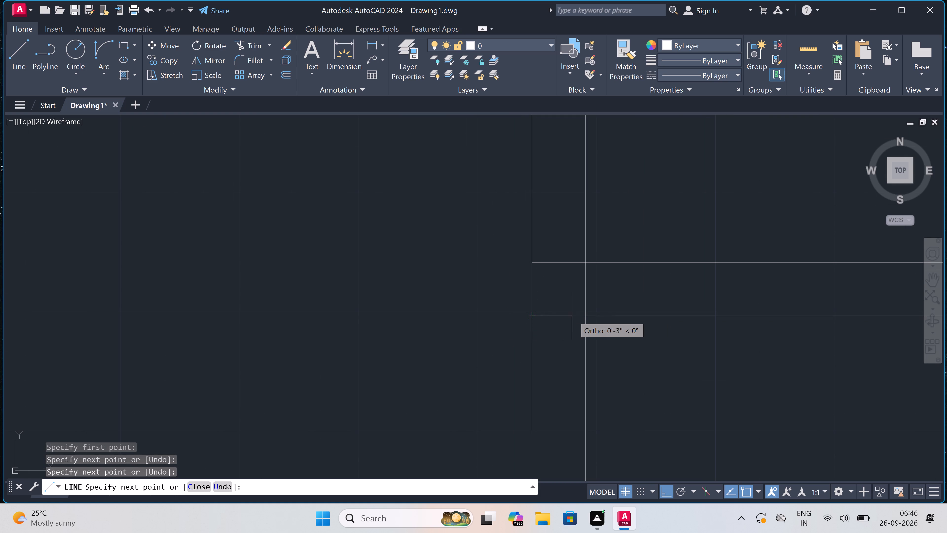
pyautogui.click(582, 316)
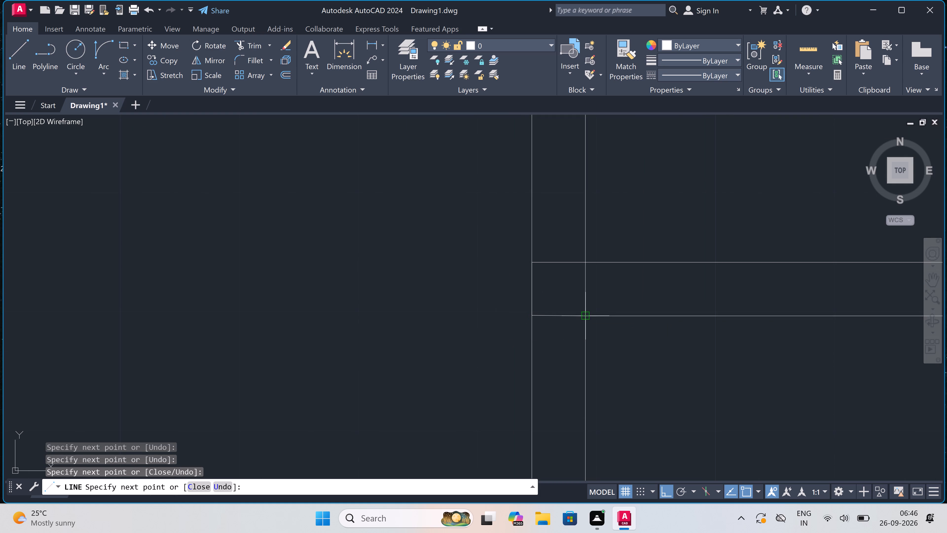
pyautogui.press('Escape')
# Trim the central vertical wall's inner face between the cross wall's two lines.
pyautogui.write('tr')
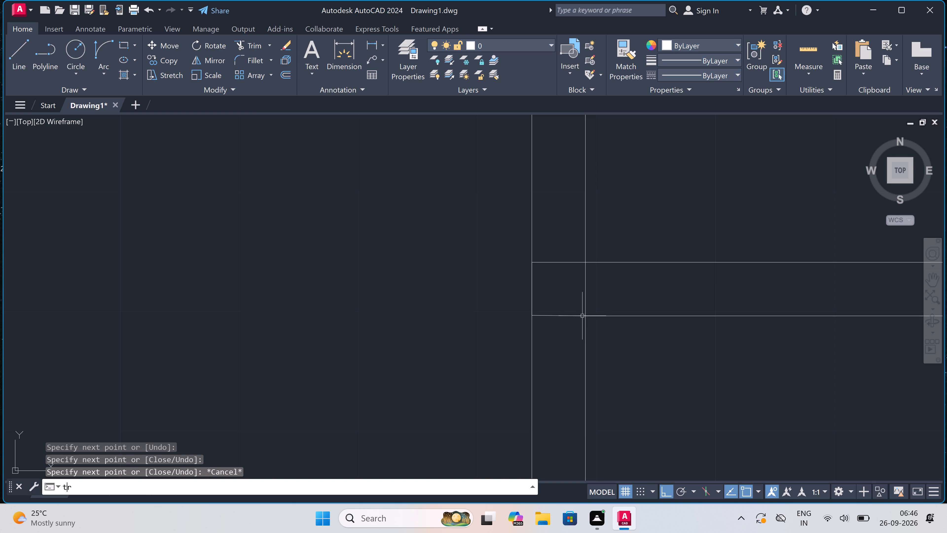
pyautogui.press('space')
pyautogui.click(576, 282)
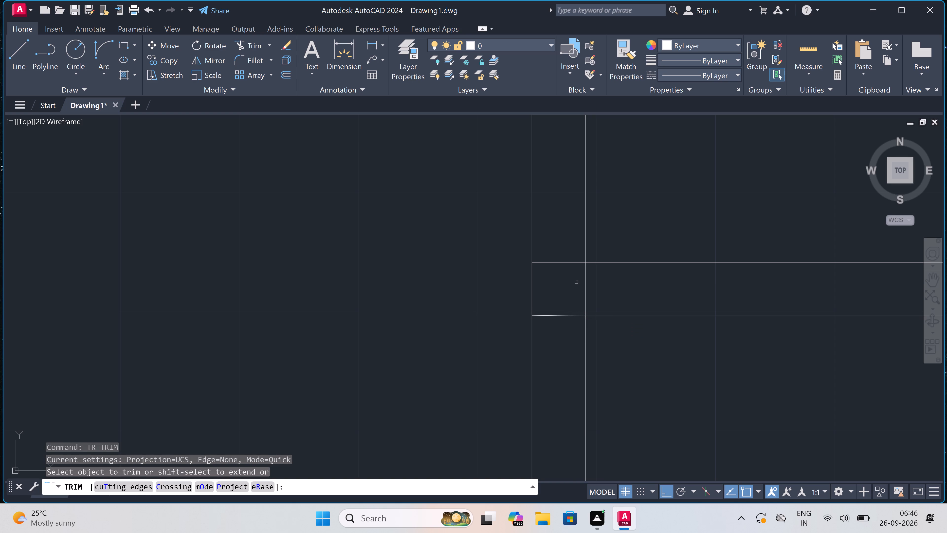
pyautogui.click(606, 287)
# Trim both central wall lines between the short jamb line and the cross wall to form a door opening into the small room.
pyautogui.scroll(-4, 606, 288)
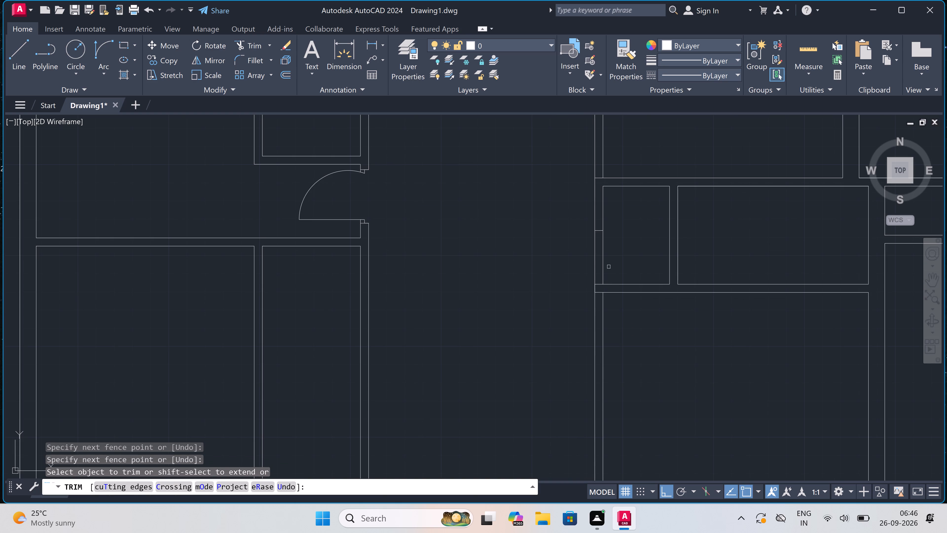
pyautogui.click(610, 265)
pyautogui.click(575, 266)
pyautogui.scroll(-3, 575, 265)
pyautogui.scroll(2, 576, 262)
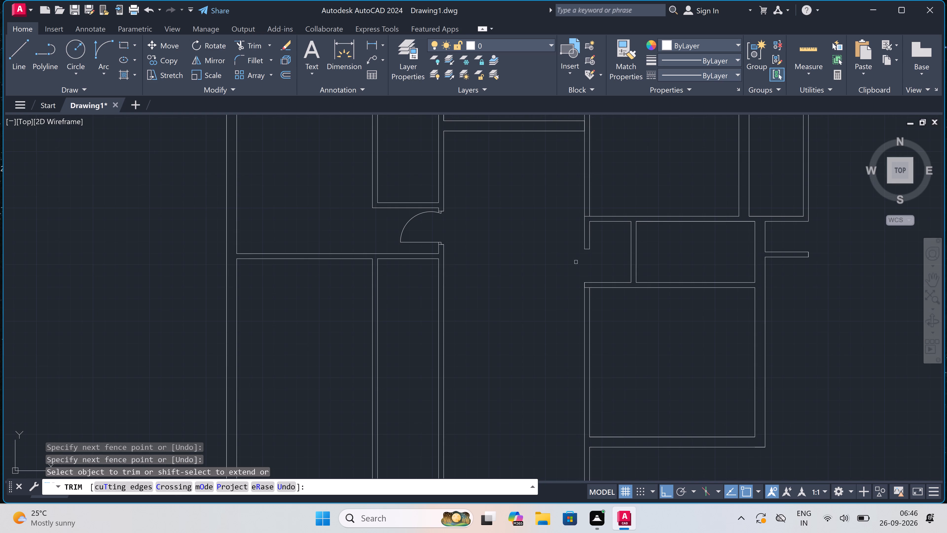
pyautogui.scroll(-2, 576, 262)
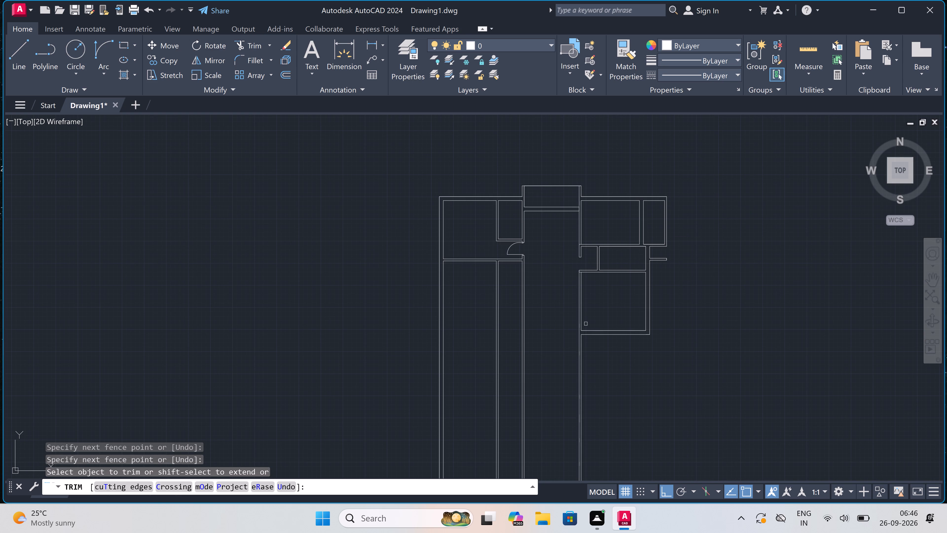
# Extend the lower 9" horizontal wall's bottom line through the central vertical wall to its far face.
pyautogui.scroll(4, 584, 326)
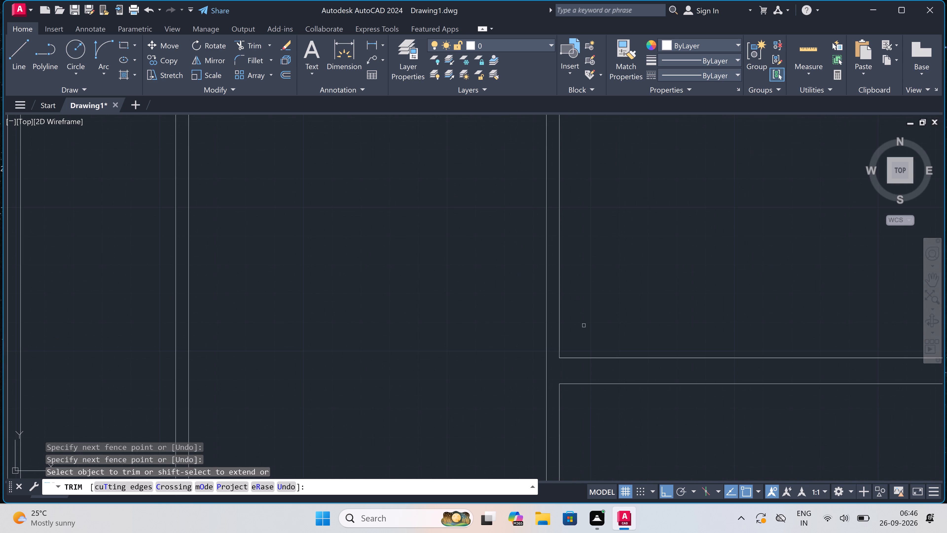
pyautogui.press('Escape')
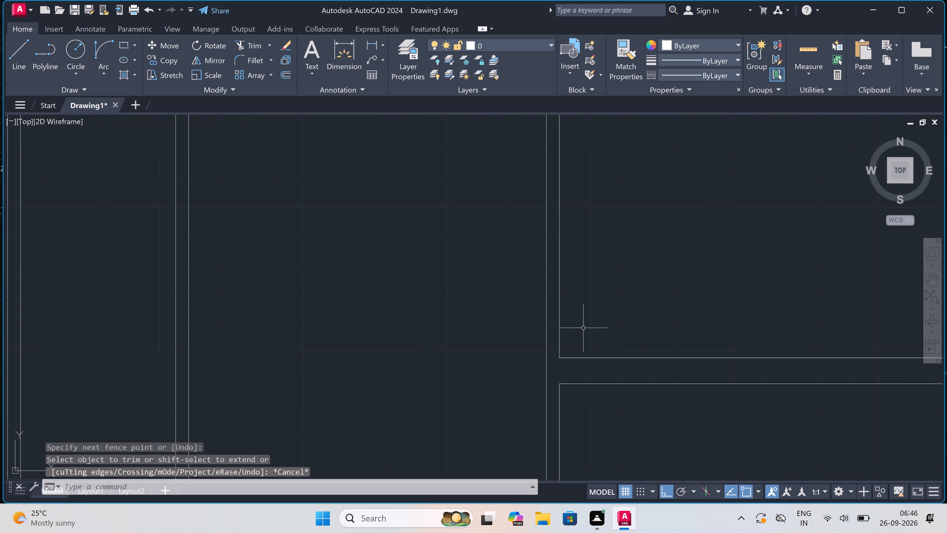
pyautogui.write('ec')
pyautogui.press('space')
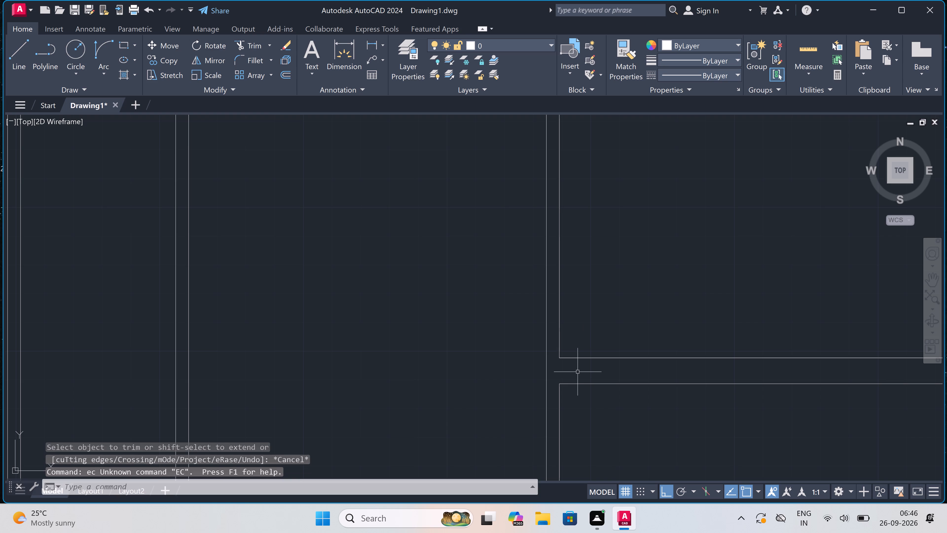
pyautogui.write('ex')
pyautogui.press('space')
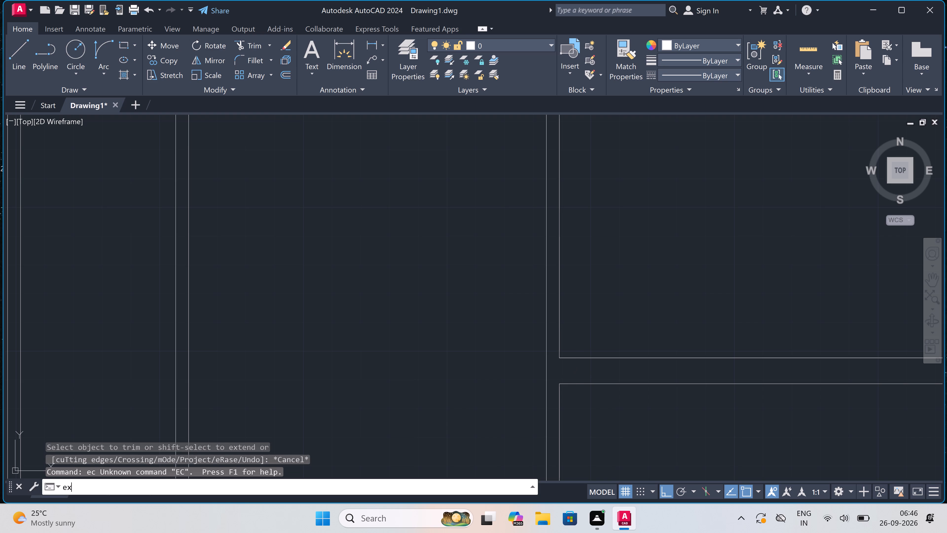
pyautogui.click(579, 366)
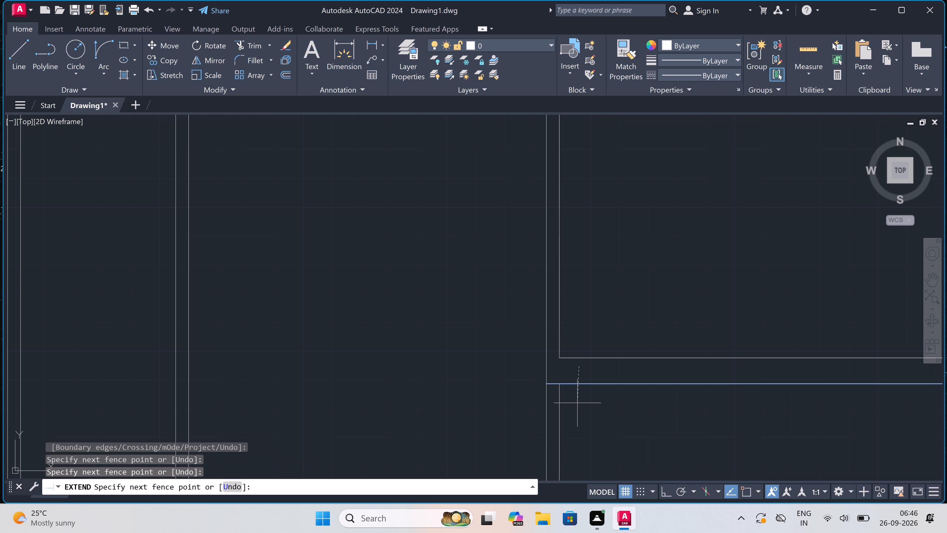
pyautogui.click(577, 403)
pyautogui.scroll(-4, 523, 349)
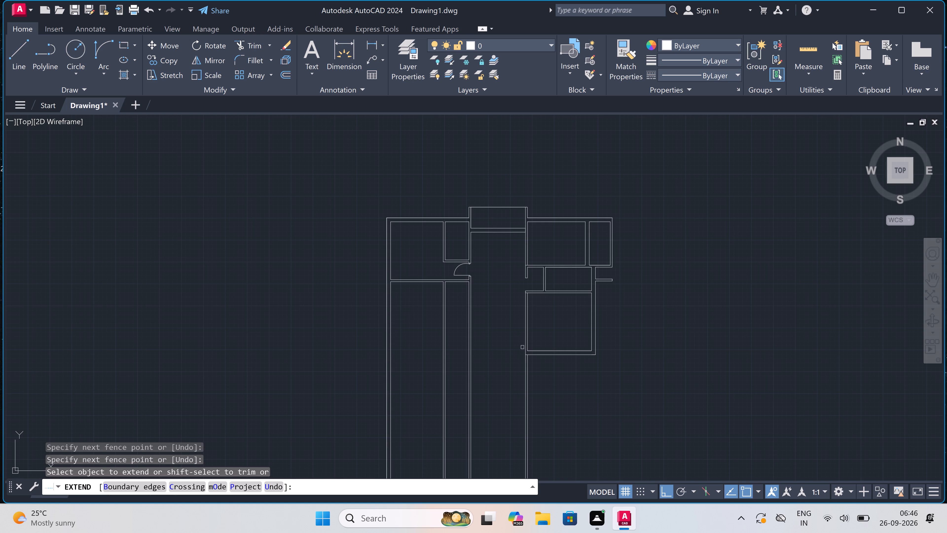
pyautogui.scroll(2, 568, 281)
pyautogui.scroll(-3, 568, 281)
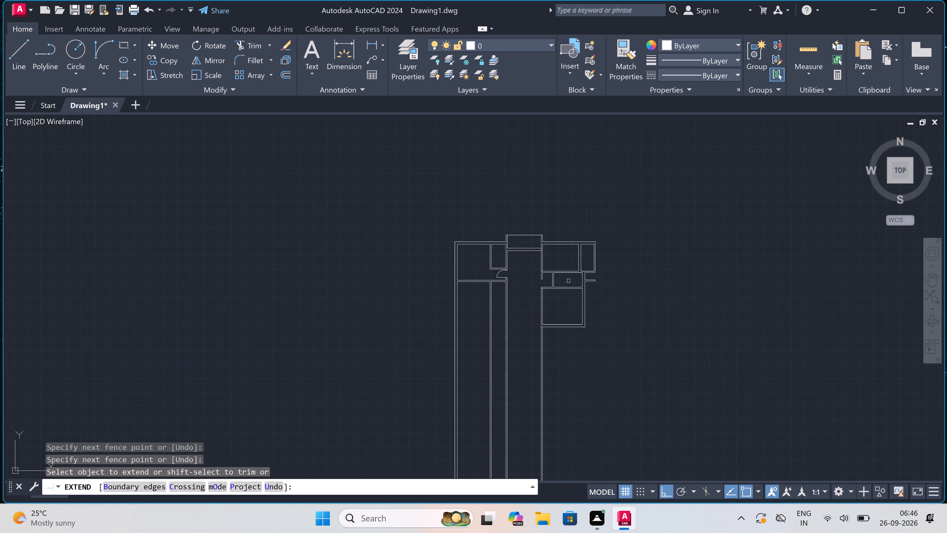
pyautogui.scroll(3, 553, 259)
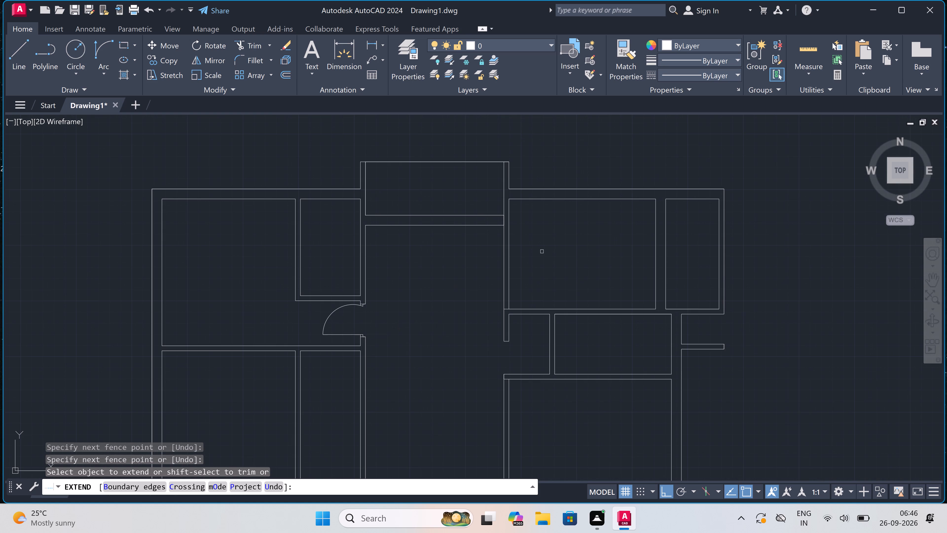
# Trim the right-hand central vertical wall's inner face between the two lines of the 9" wall below the top projection.
pyautogui.press('Escape')
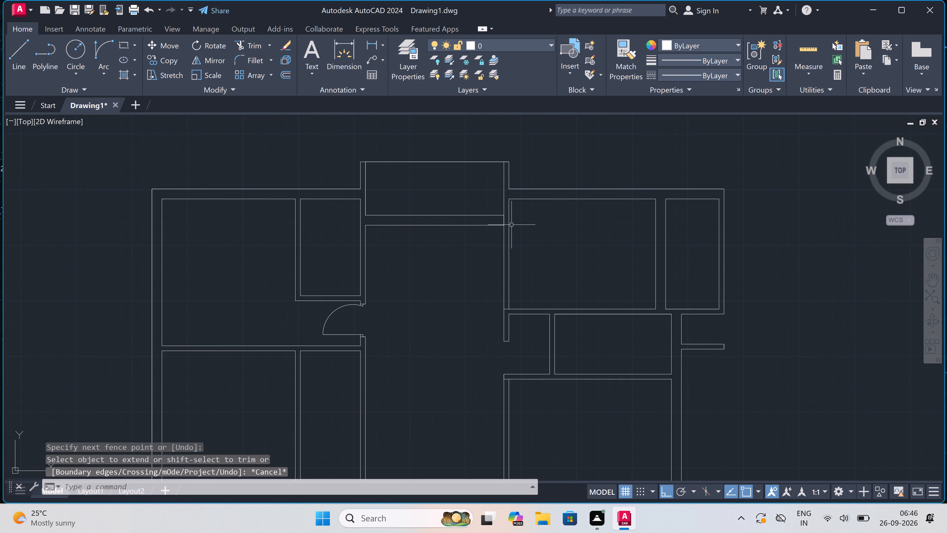
pyautogui.write('tr')
pyautogui.press('space')
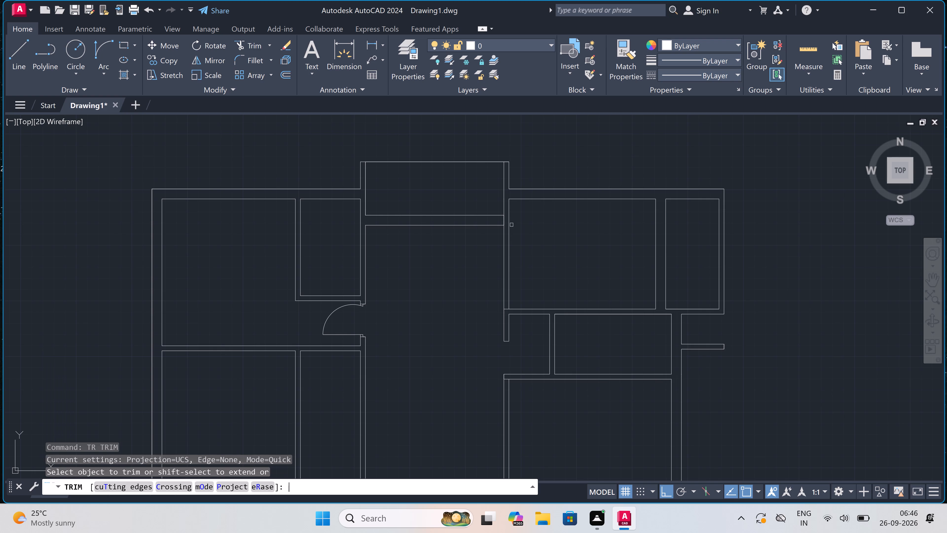
pyautogui.scroll(2, 506, 209)
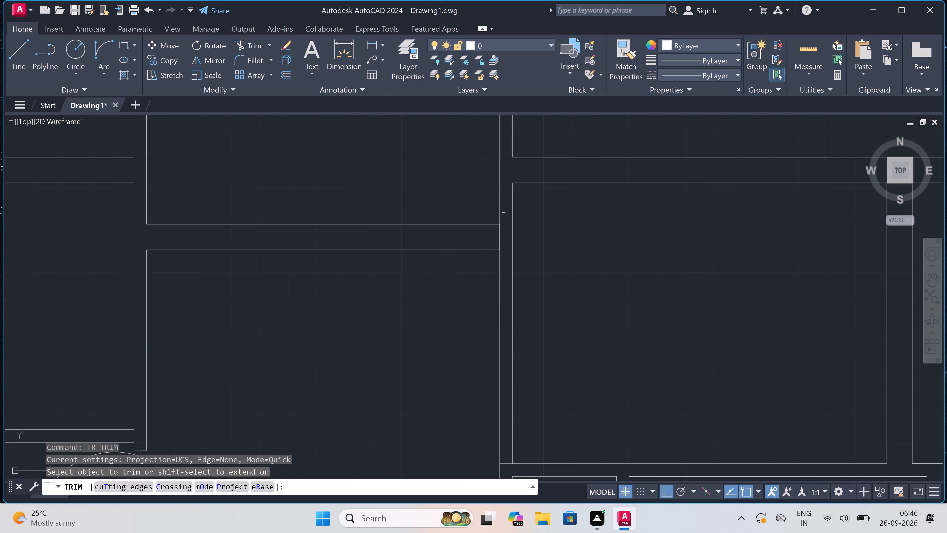
pyautogui.scroll(2, 495, 230)
pyautogui.click(496, 234)
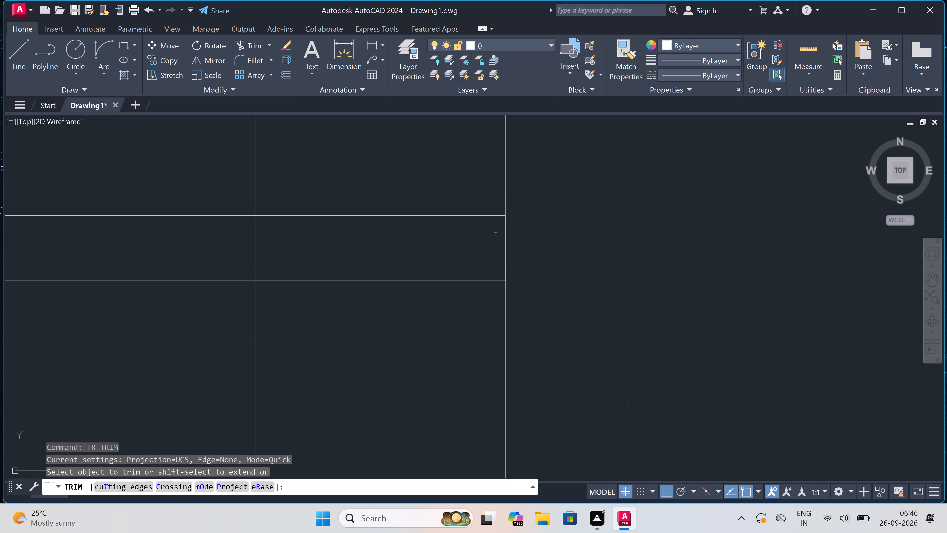
pyautogui.click(517, 244)
pyautogui.scroll(-5, 517, 244)
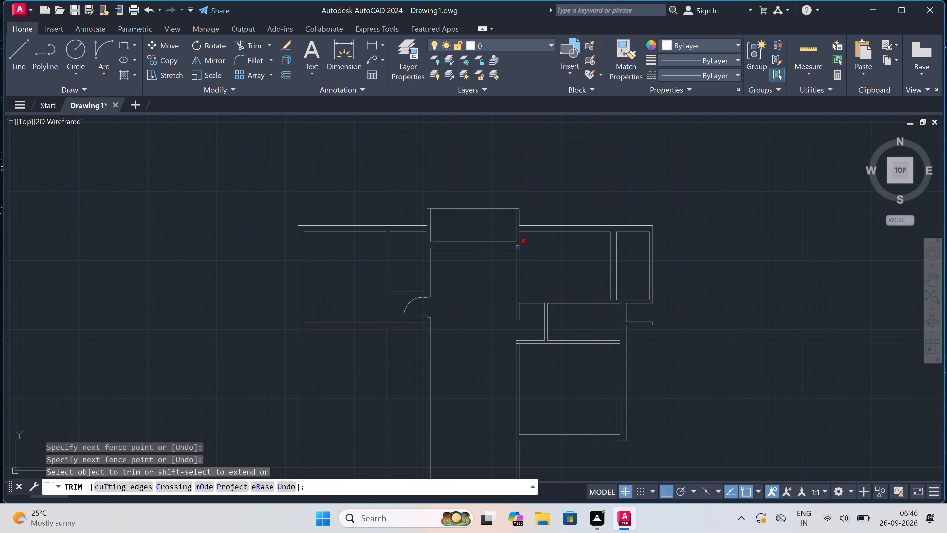
# Trim the horizontal line crossing the right-hand central vertical wall at its junction with the upper cross wall.
pyautogui.scroll(3, 517, 290)
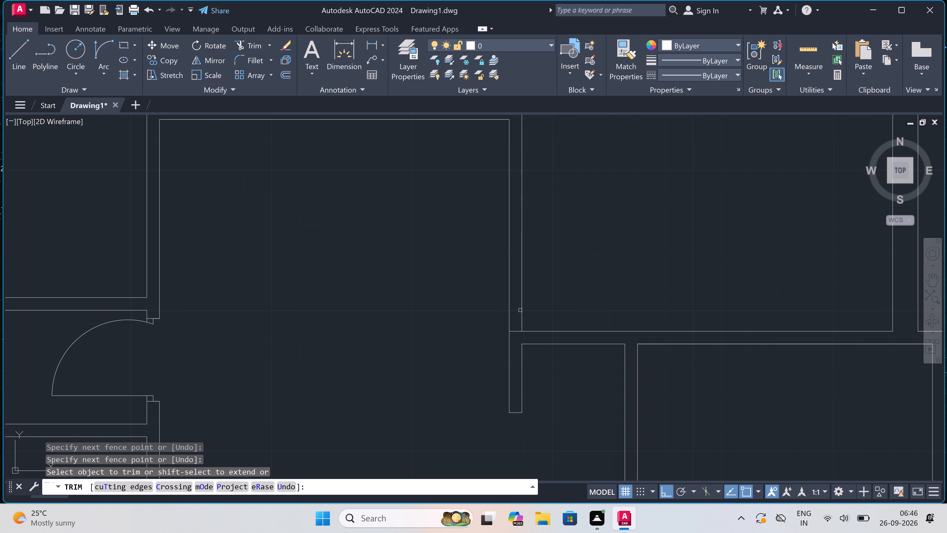
pyautogui.scroll(3, 517, 329)
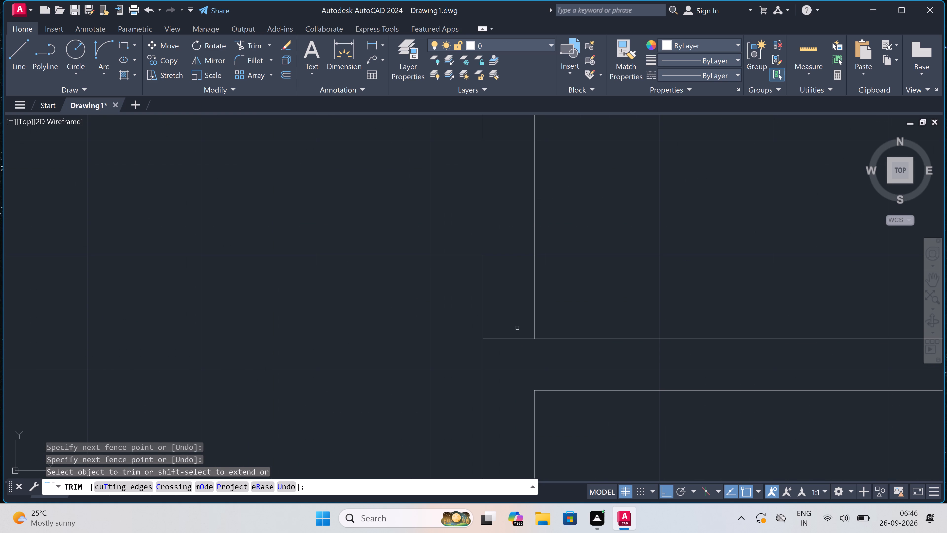
pyautogui.click(517, 328)
pyautogui.click(506, 353)
pyautogui.scroll(-5, 506, 353)
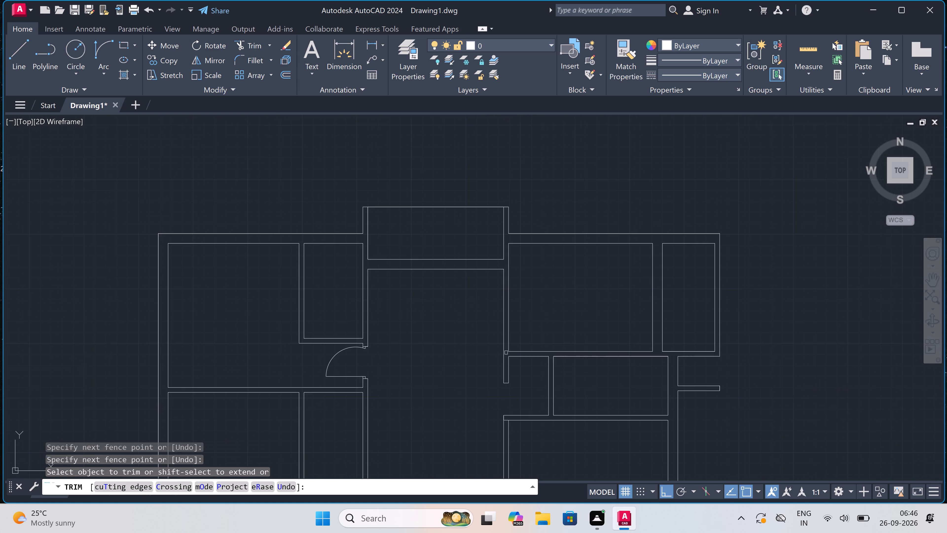
pyautogui.scroll(-4, 531, 338)
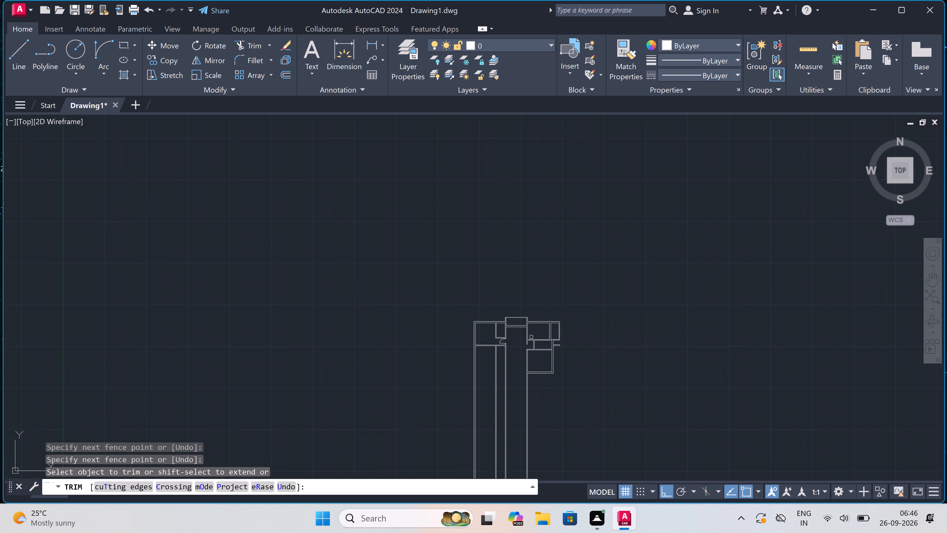
# Trim the line crossing the right-hand central vertical wall at its junction with the lower cross wall, below the door opening.
pyautogui.scroll(3, 536, 362)
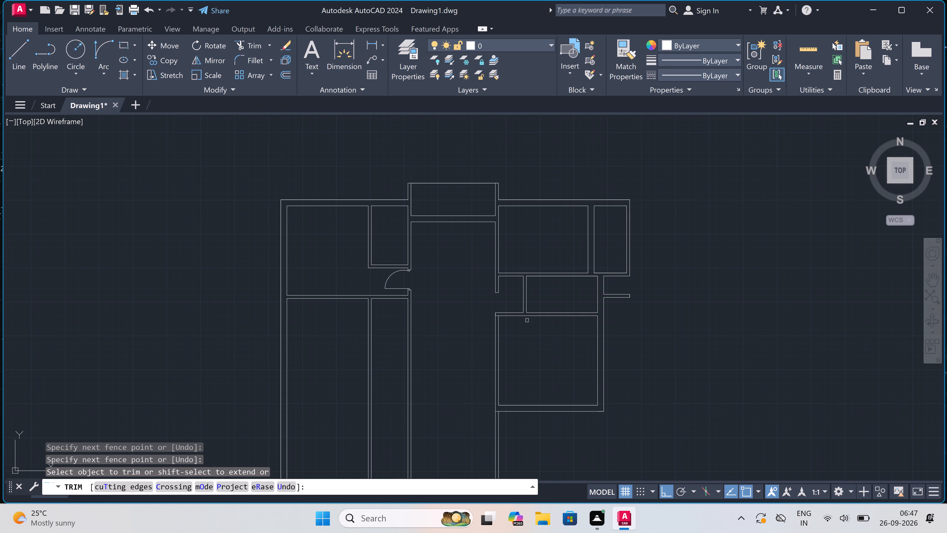
pyautogui.scroll(3, 499, 313)
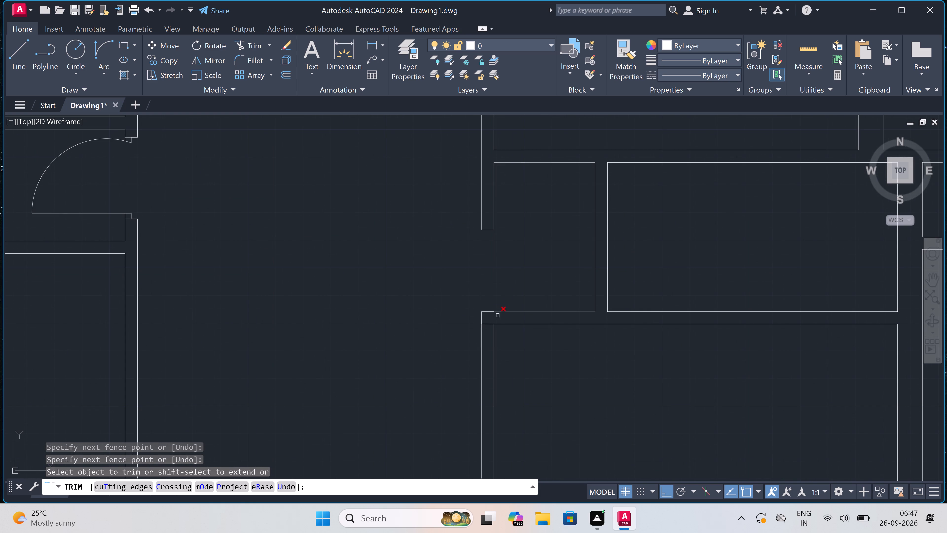
pyautogui.scroll(3, 490, 320)
pyautogui.click(475, 326)
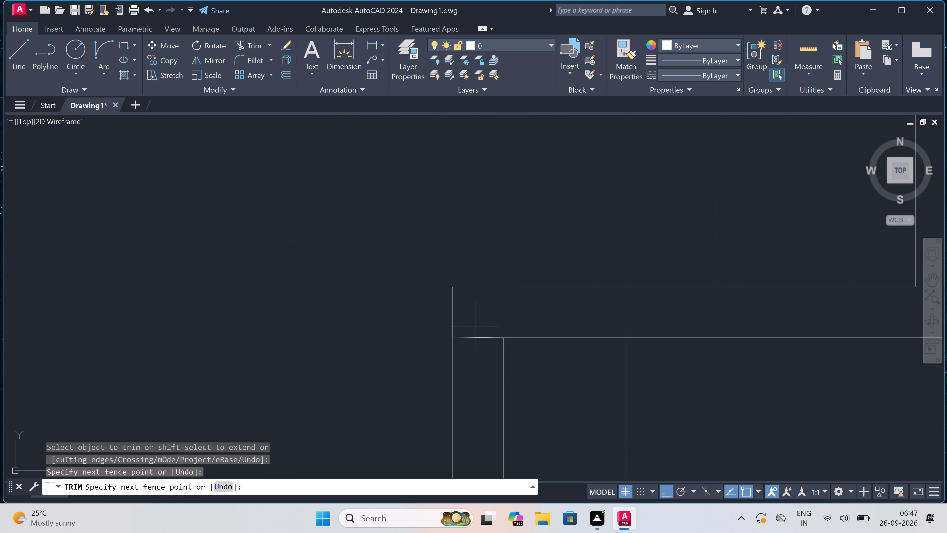
pyautogui.click(463, 354)
pyautogui.scroll(-6, 474, 334)
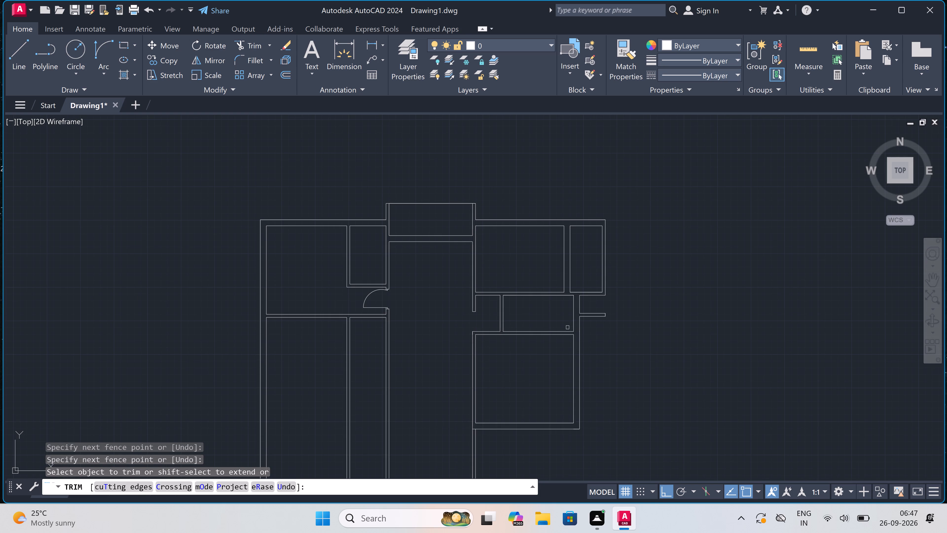
pyautogui.scroll(-2, 566, 324)
pyautogui.scroll(2, 485, 320)
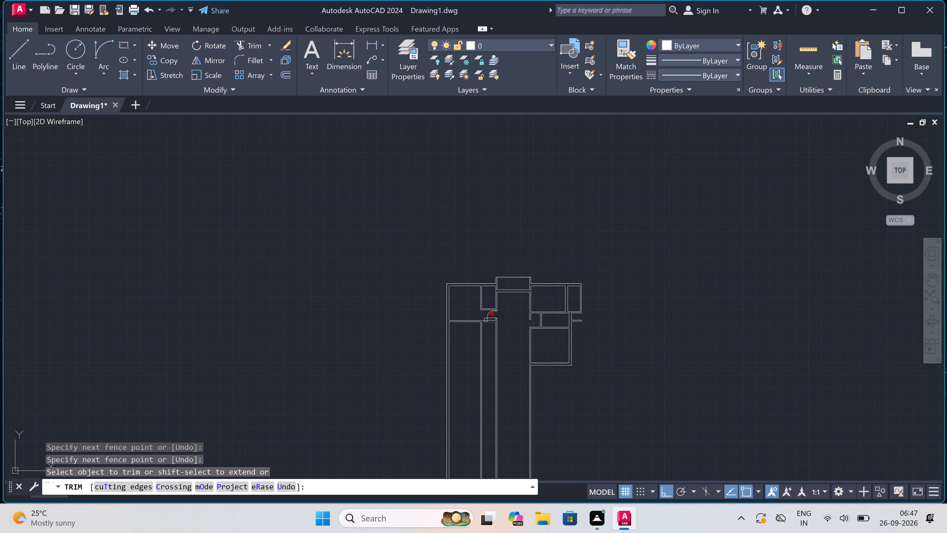
pyautogui.scroll(2, 485, 319)
pyautogui.scroll(-1, 485, 319)
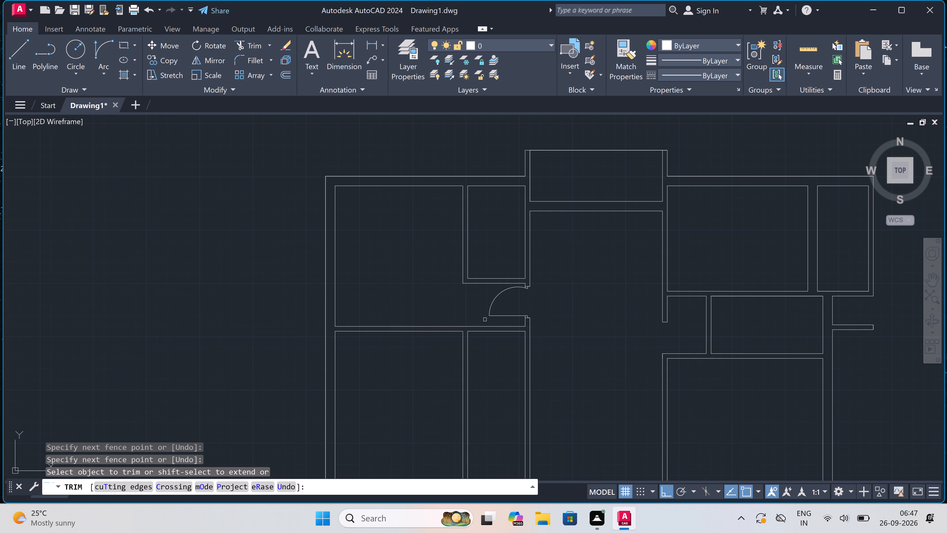
pyautogui.press('Escape')
# Draw a jamb line across the 4.5" bottom wall of the narrow upper-left room, just inside its left inner corner.
pyautogui.write('l')
pyautogui.press('space')
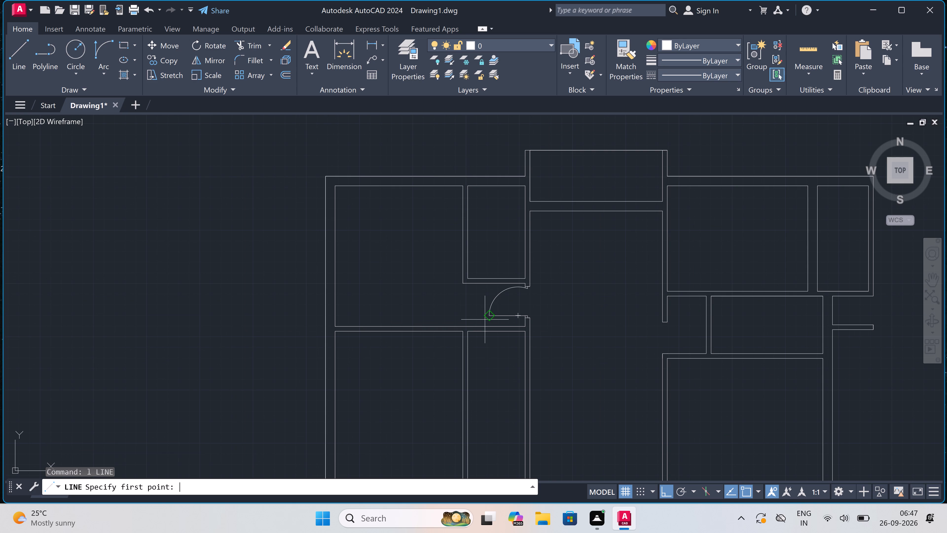
pyautogui.scroll(-1, 489, 329)
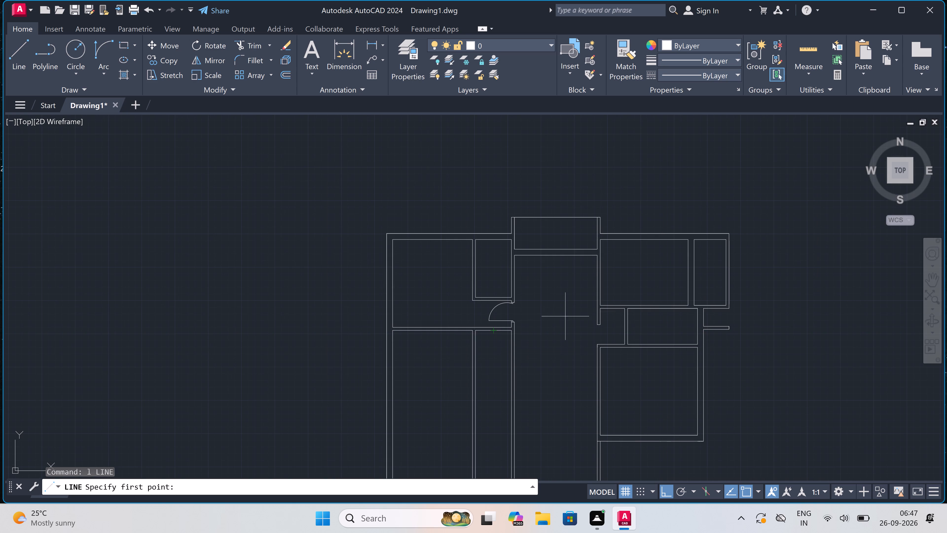
pyautogui.scroll(4, 606, 272)
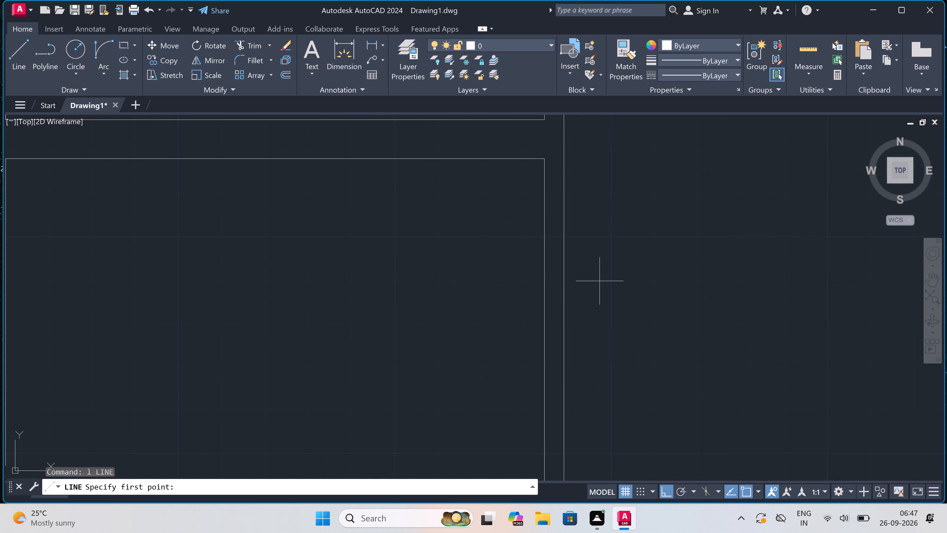
pyautogui.scroll(-2, 570, 344)
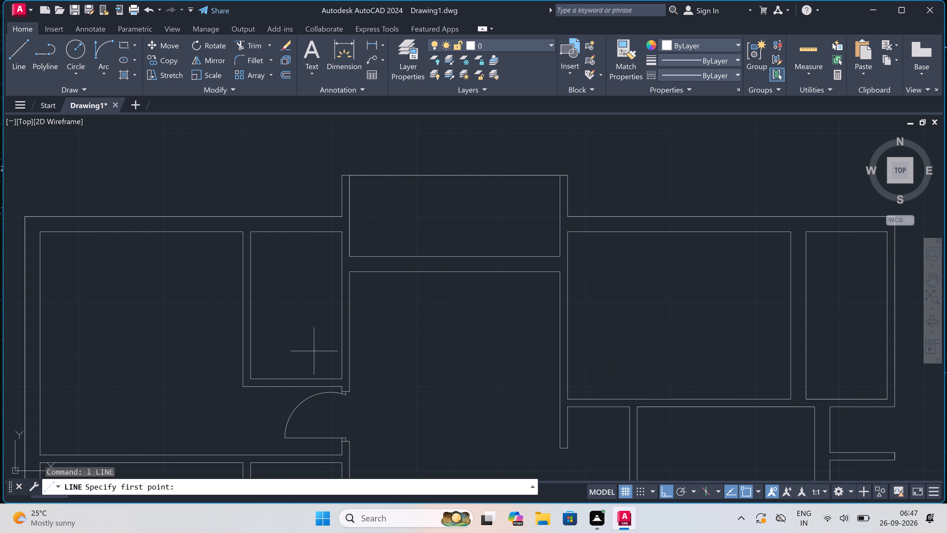
pyautogui.scroll(2, 259, 379)
pyautogui.scroll(1, 228, 381)
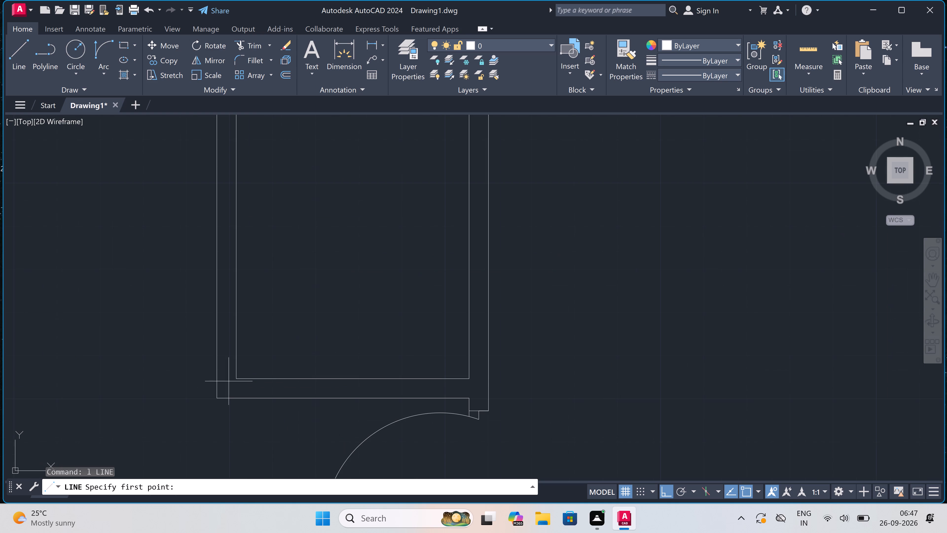
pyautogui.scroll(1, 228, 381)
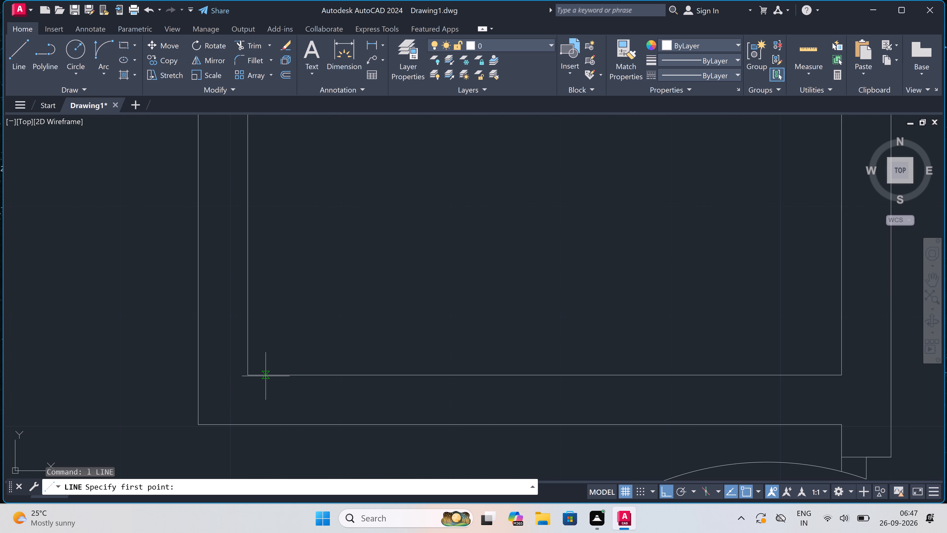
pyautogui.click(266, 376)
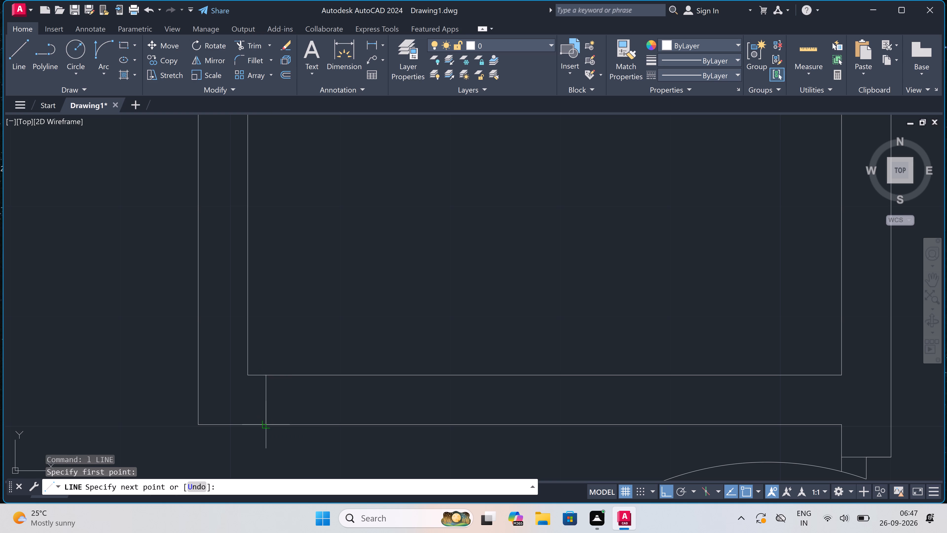
pyautogui.click(264, 427)
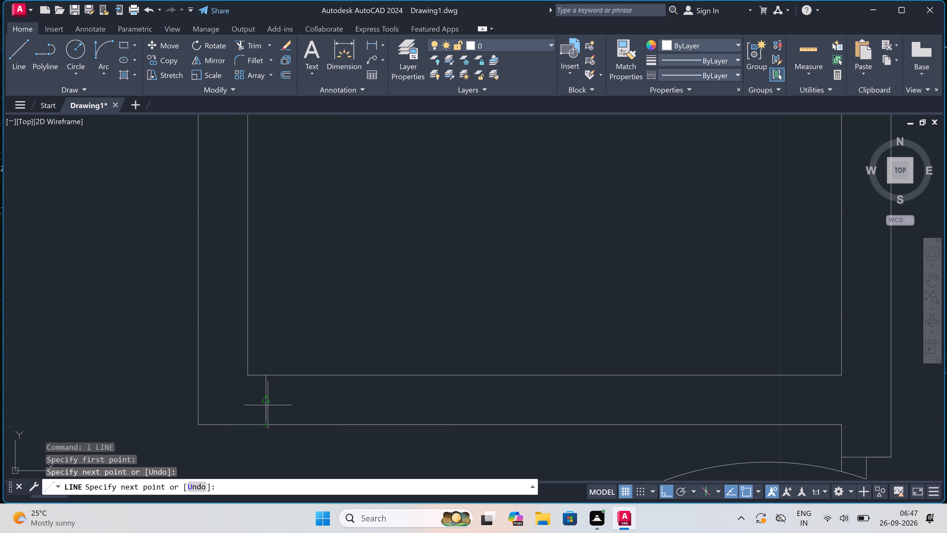
# From the jamb line's midpoint, continue with a 2" line to the right and a 2' door leaf line upward into the room.
pyautogui.doubleClick(267, 402)
pyautogui.press('2')
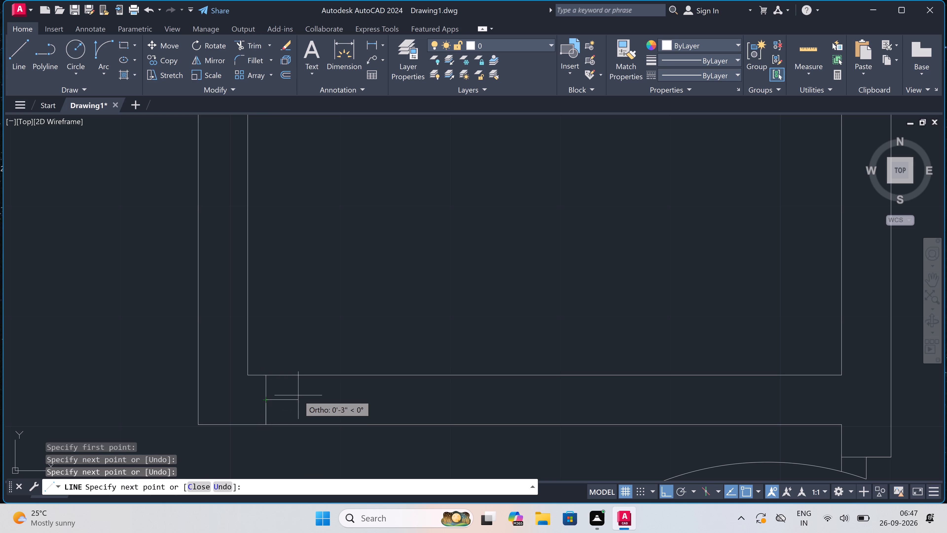
pyautogui.write('"')
pyautogui.press('space')
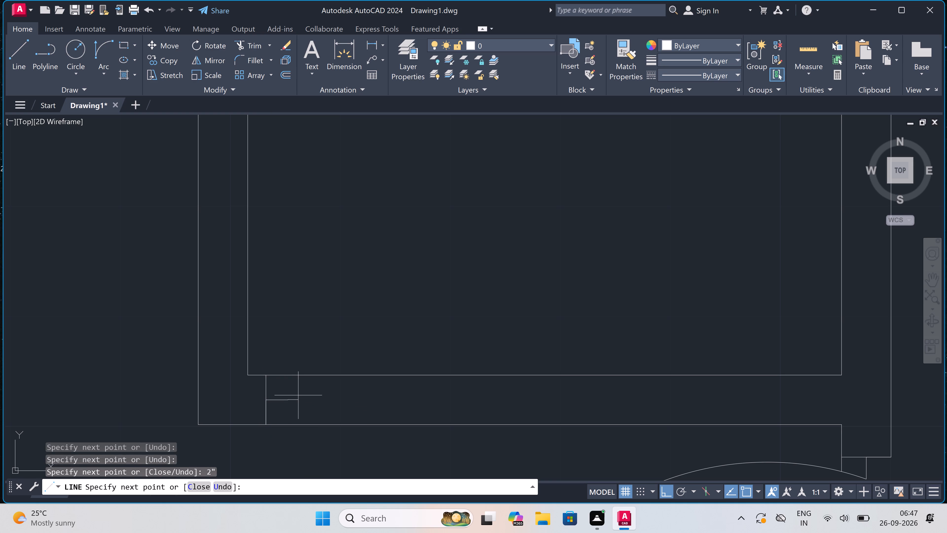
pyautogui.press('2')
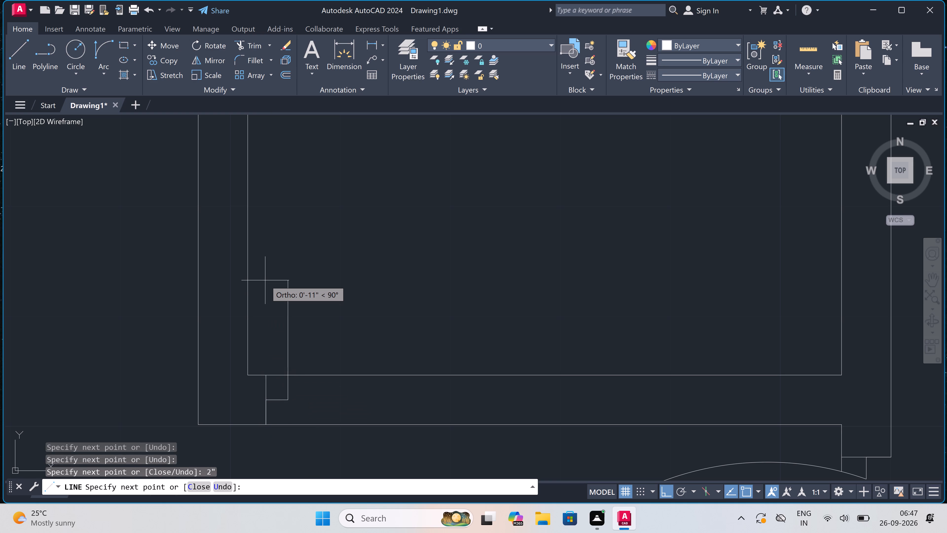
pyautogui.write("'")
pyautogui.press('space')
pyautogui.press('Escape')
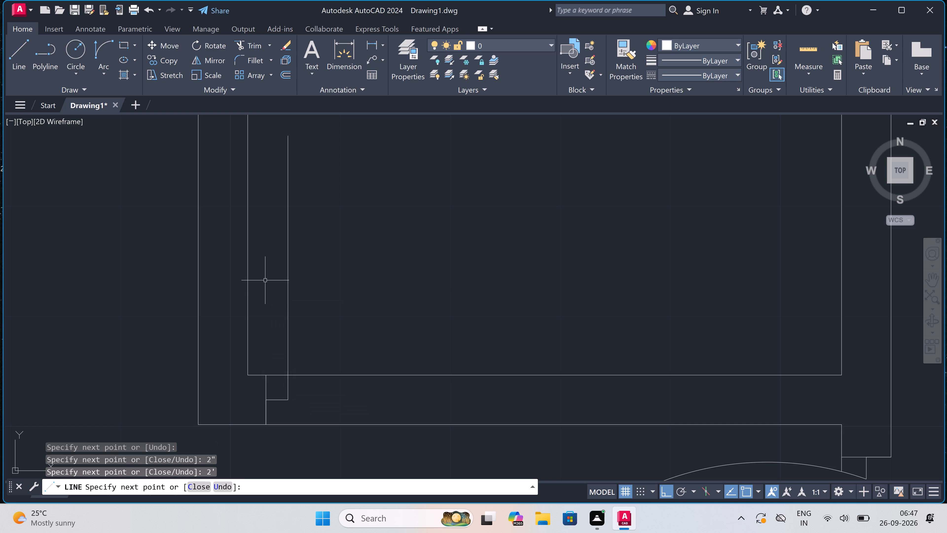
# Draw a second jamb line across the same wall right of the door leaf, with a 2" line leftward from its midpoint.
pyautogui.press('space')
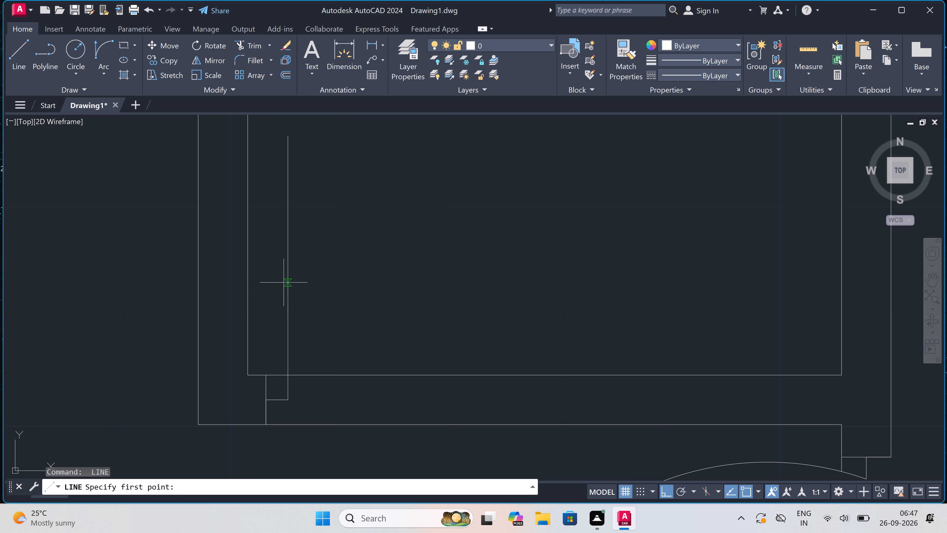
pyautogui.scroll(-1, 446, 329)
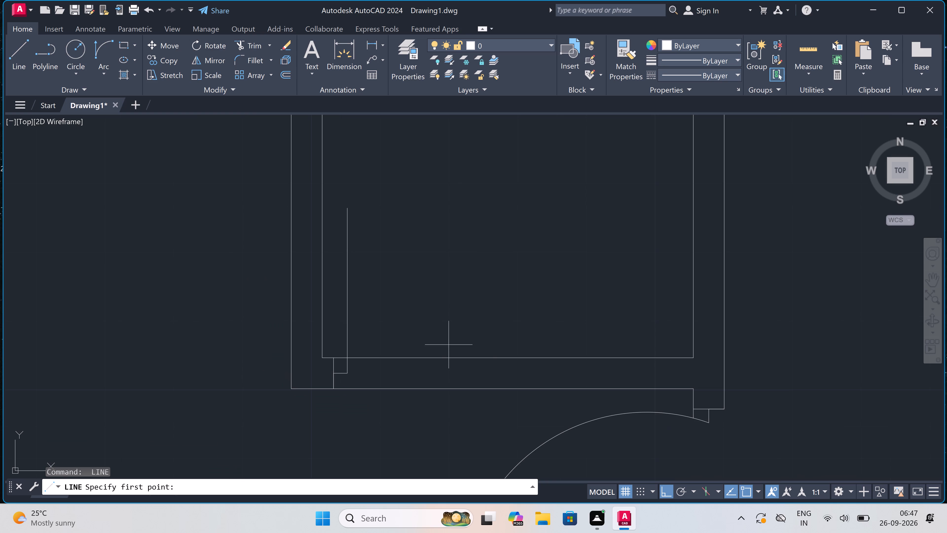
pyautogui.click(478, 360)
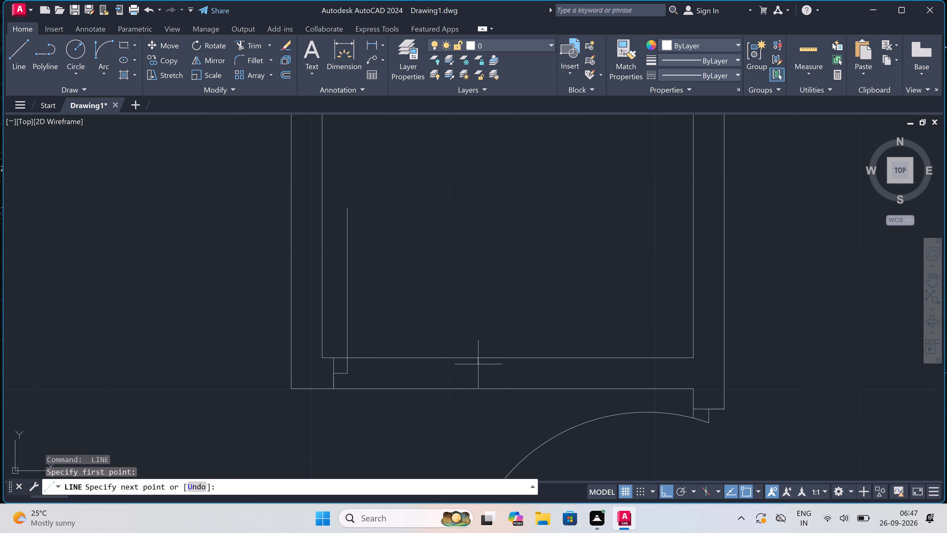
pyautogui.click(478, 389)
pyautogui.click(479, 374)
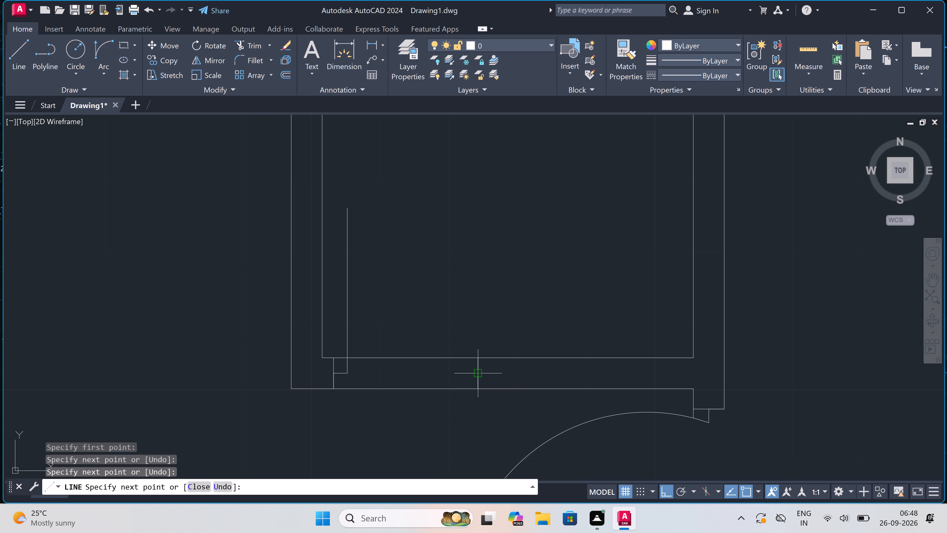
pyautogui.press('2')
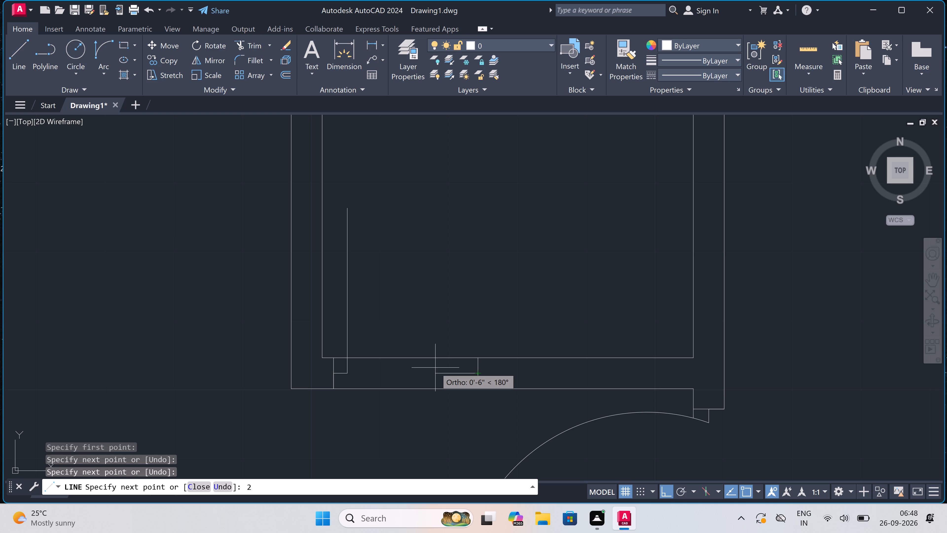
pyautogui.write('"')
pyautogui.press('space')
pyautogui.press('Escape')
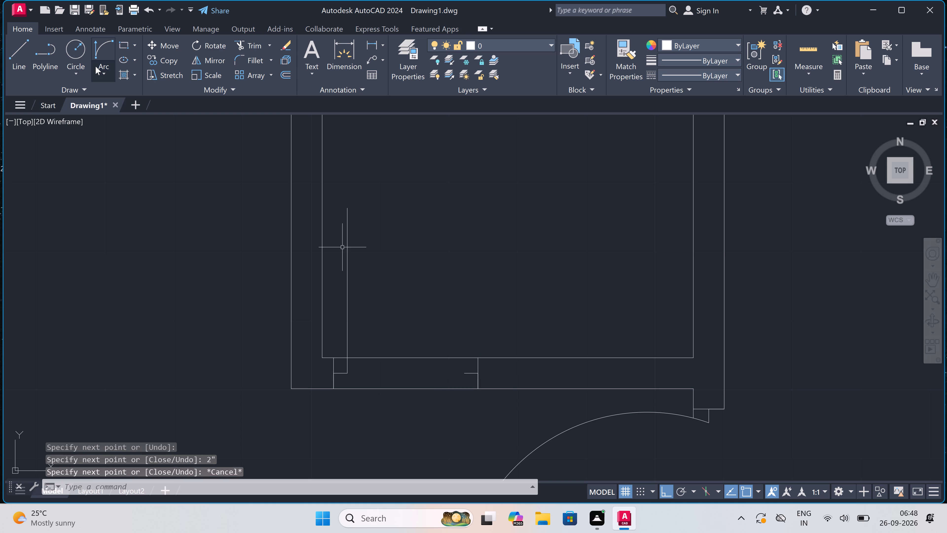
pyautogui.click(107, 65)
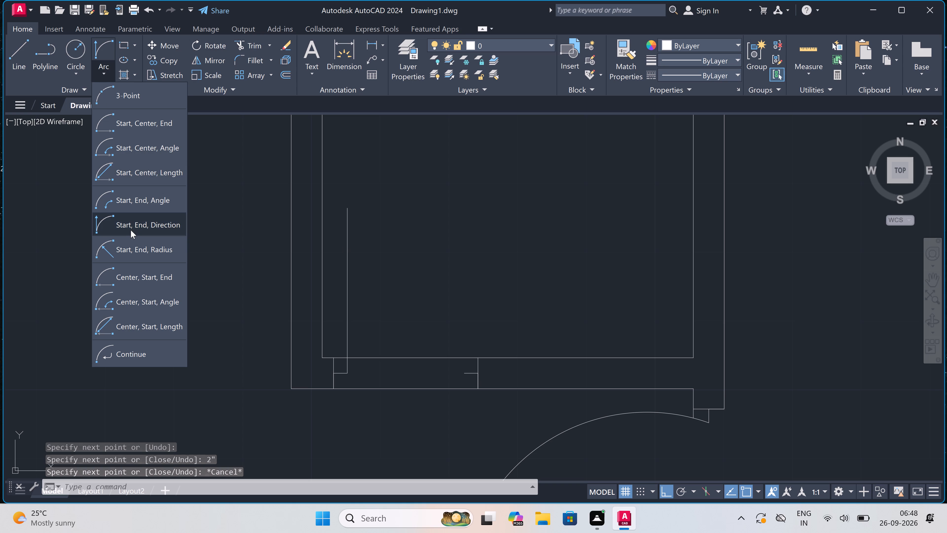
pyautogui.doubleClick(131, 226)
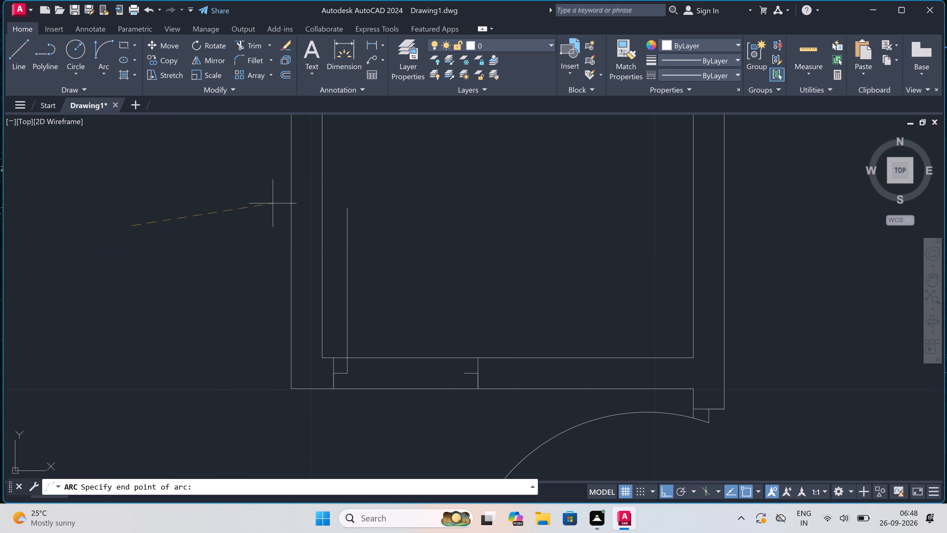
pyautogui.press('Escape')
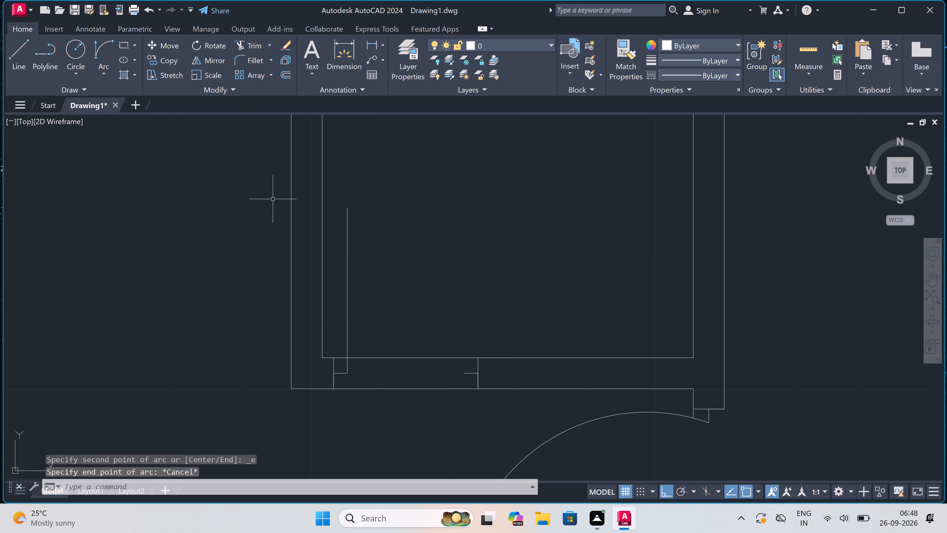
# Draw the door swing arc from the top of the narrow room's door leaf to the end of the opposite 2" jamb line.
pyautogui.click(103, 43)
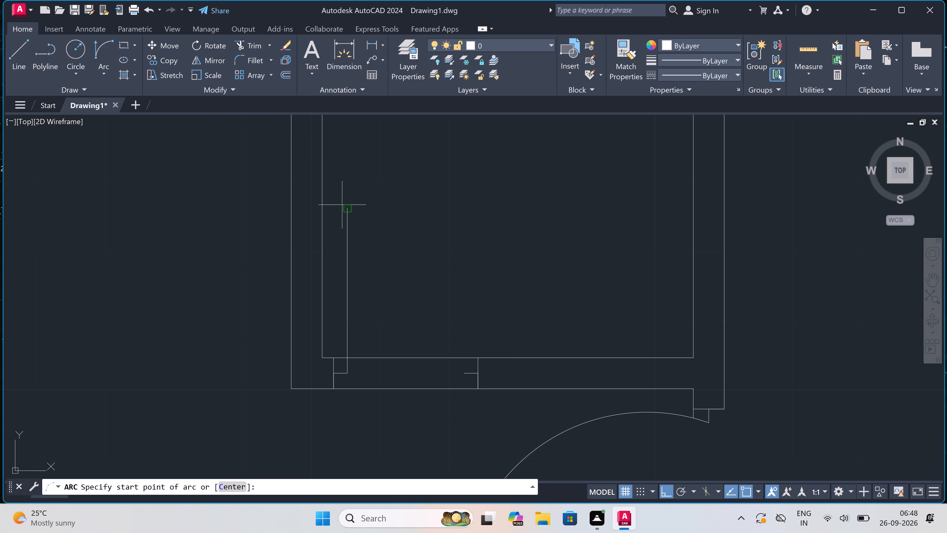
pyautogui.moveTo(346, 207); pyautogui.dragTo(350, 209)
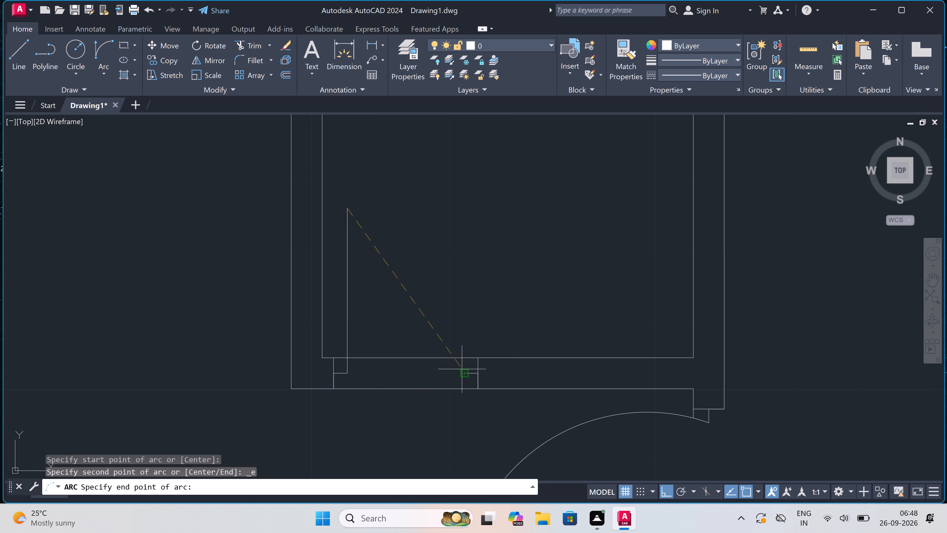
pyautogui.doubleClick(463, 371)
pyautogui.click(506, 264)
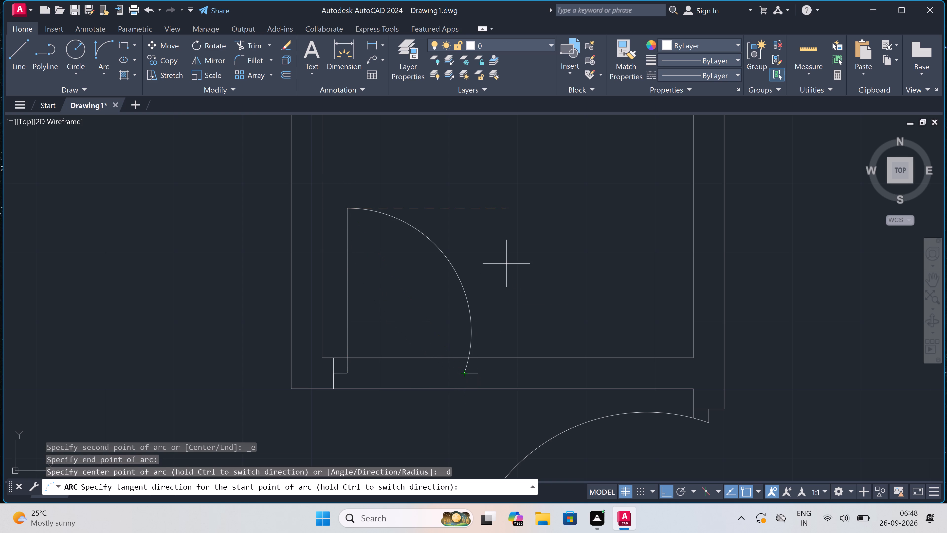
# Draw a line across the right-hand central vertical wall, extending the upper-right room's bottom wall line to the hall face.
pyautogui.scroll(-4, 506, 264)
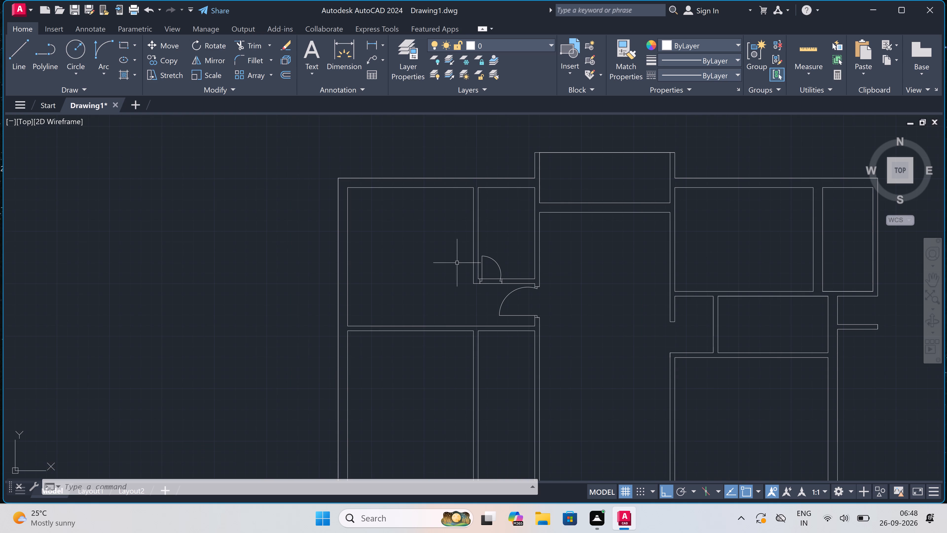
pyautogui.scroll(-2, 457, 263)
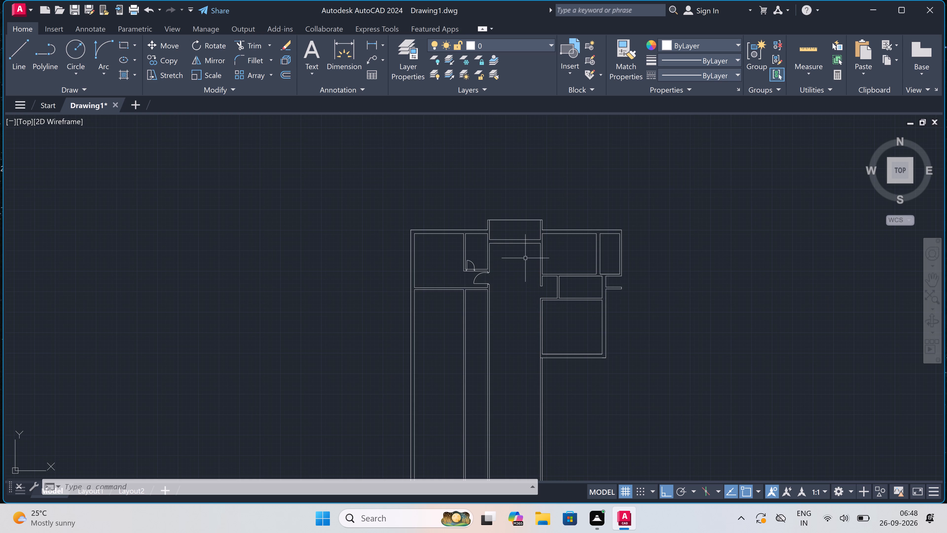
pyautogui.scroll(3, 537, 254)
pyautogui.scroll(1, 579, 253)
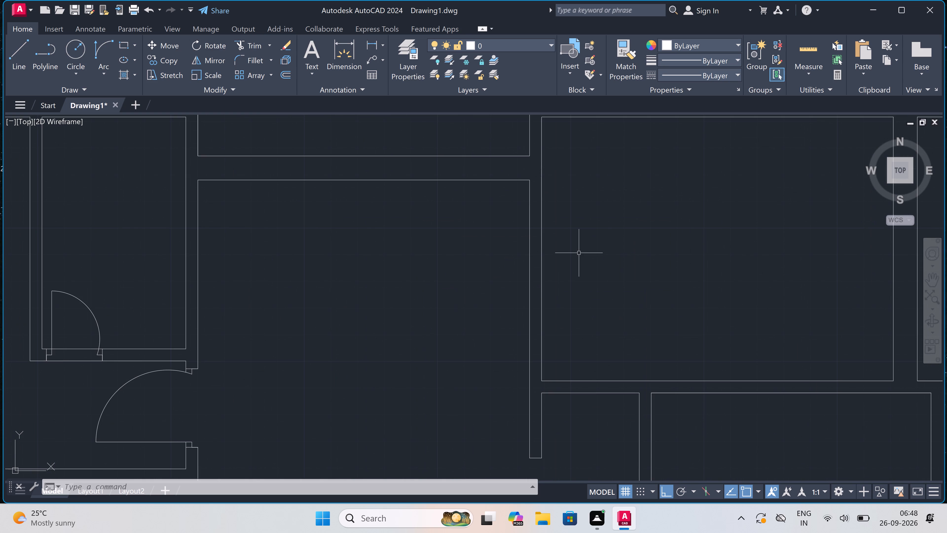
pyautogui.press('Escape')
pyautogui.write('l')
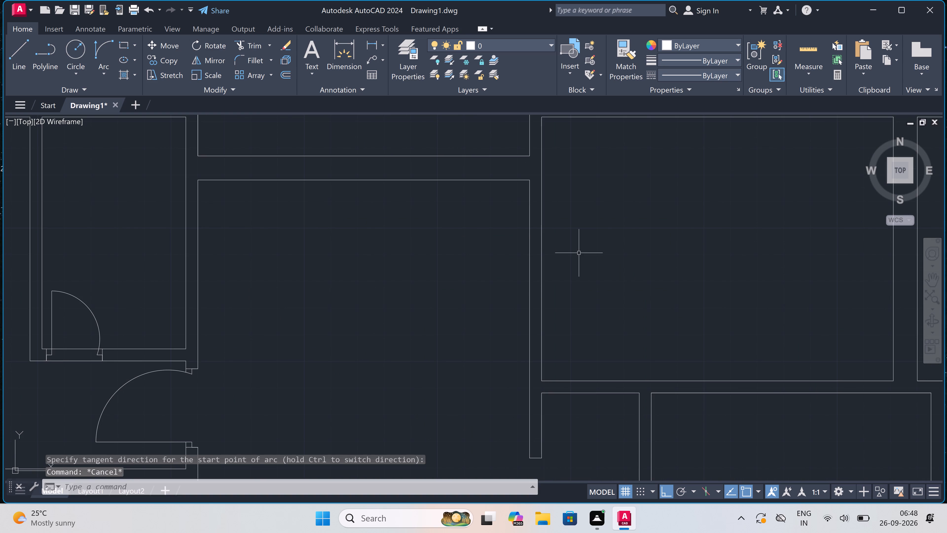
pyautogui.press('space')
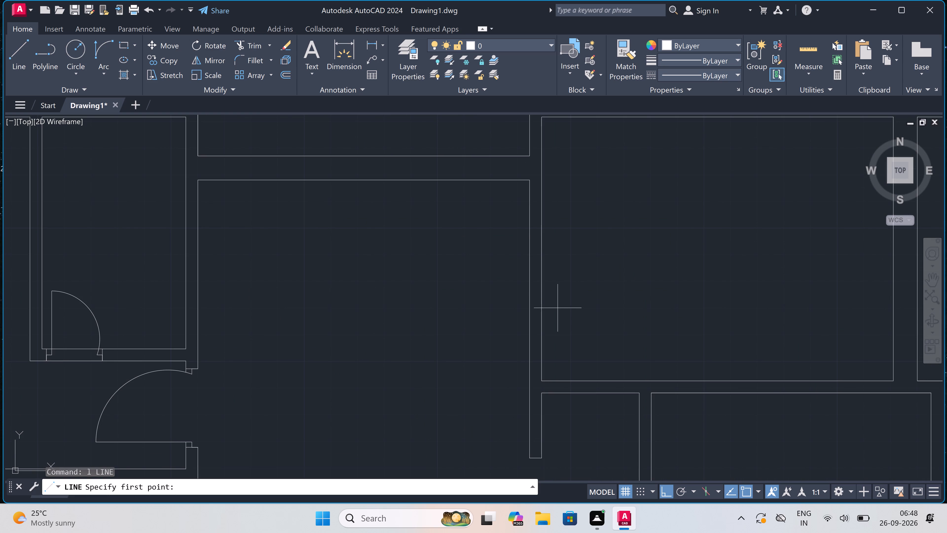
pyautogui.click(541, 379)
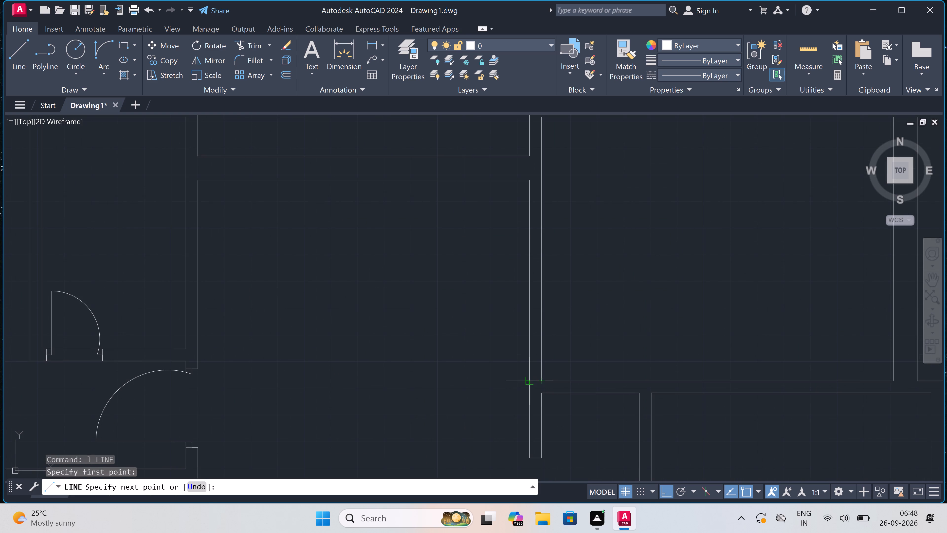
pyautogui.click(527, 380)
pyautogui.press('Escape')
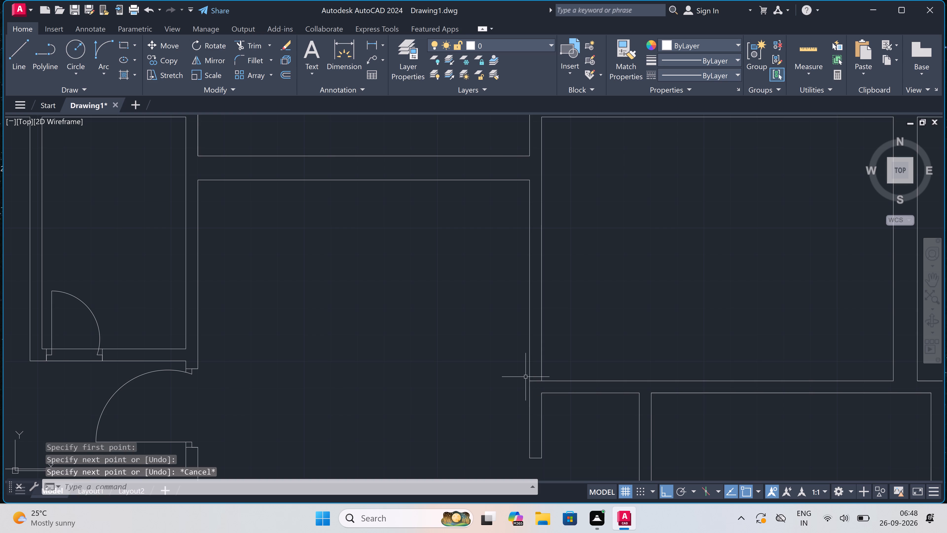
# Draw a 4.5" thick stub wall about 2'-2" long from the right-hand central wall's hall face into the upper-right room.
pyautogui.press('space')
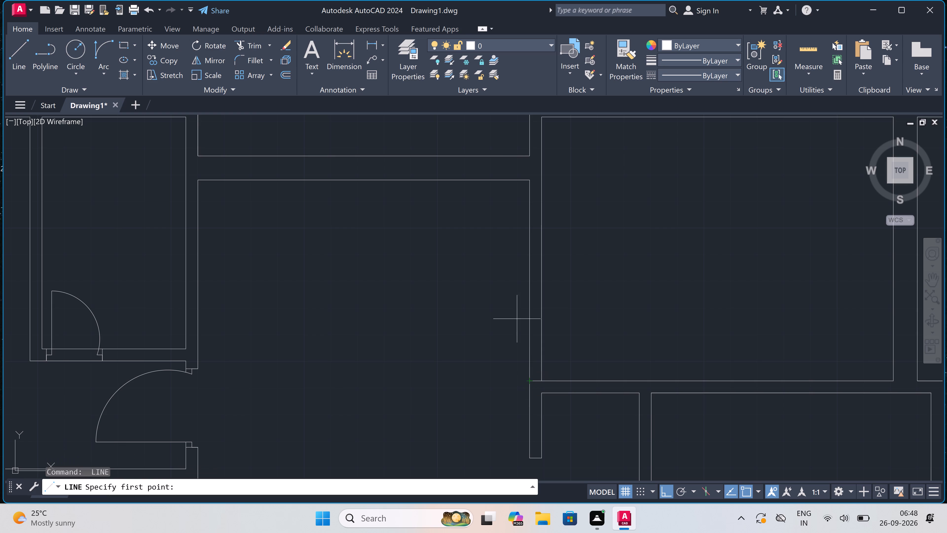
pyautogui.click(528, 252)
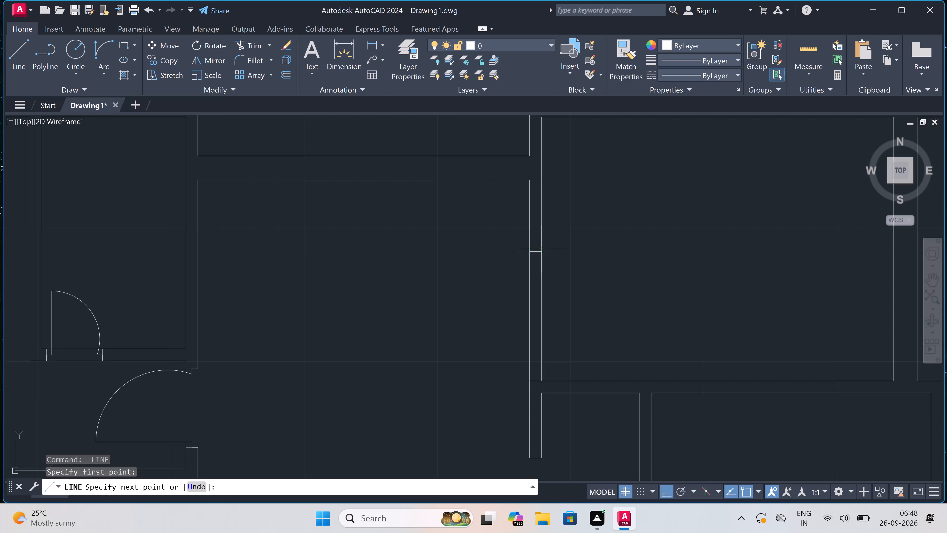
pyautogui.click(598, 252)
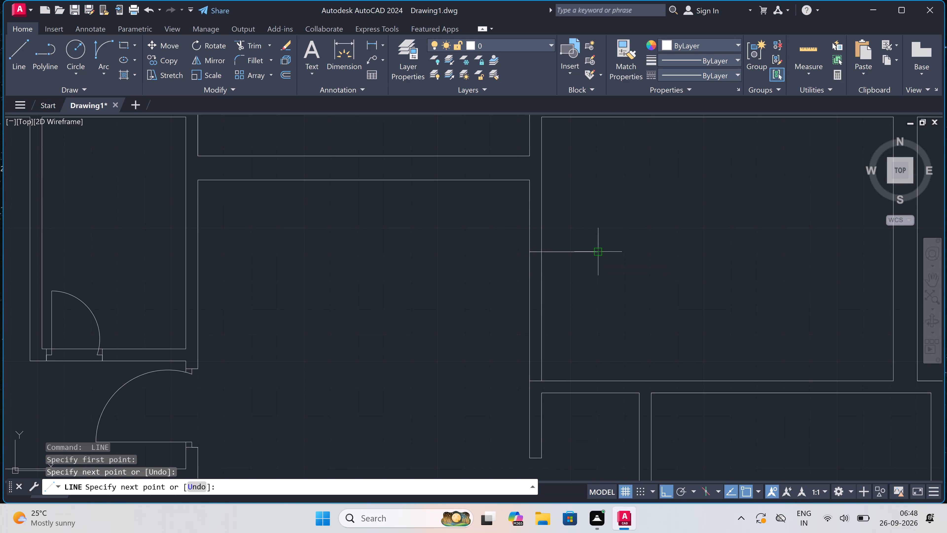
pyautogui.write('4.5')
pyautogui.write('"')
pyautogui.press('space')
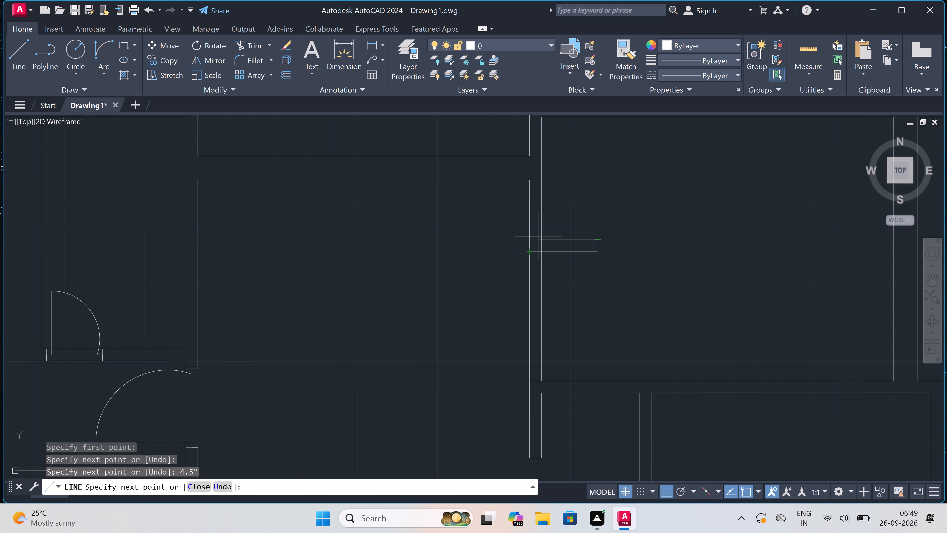
pyautogui.click(543, 237)
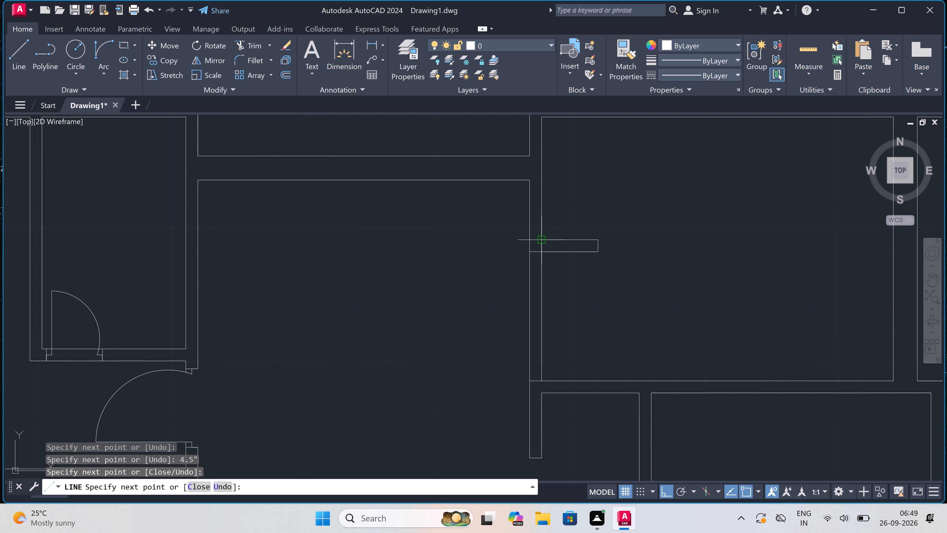
pyautogui.press('Escape')
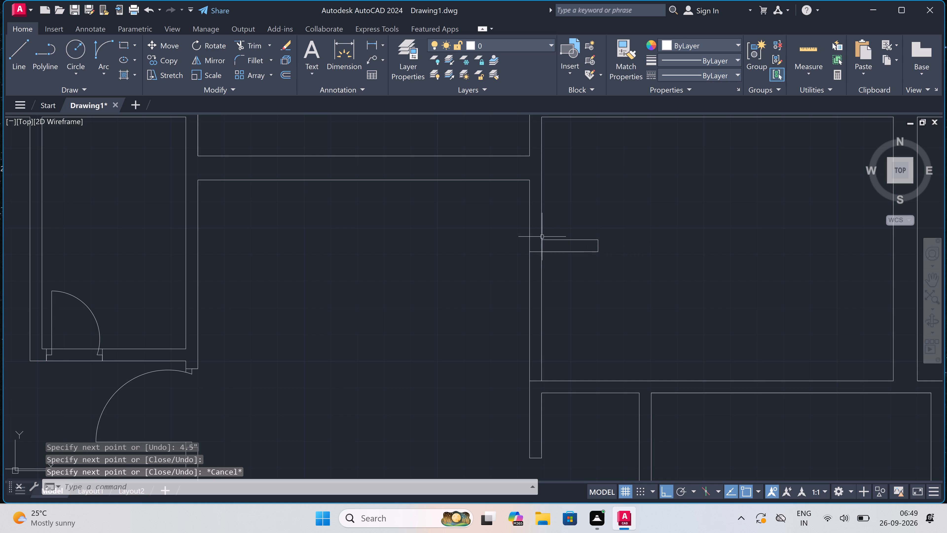
# Trim the stub wall's junction open and remove both vertical wall faces between the stub and the room's bottom wall.
pyautogui.write('tr')
pyautogui.press('space')
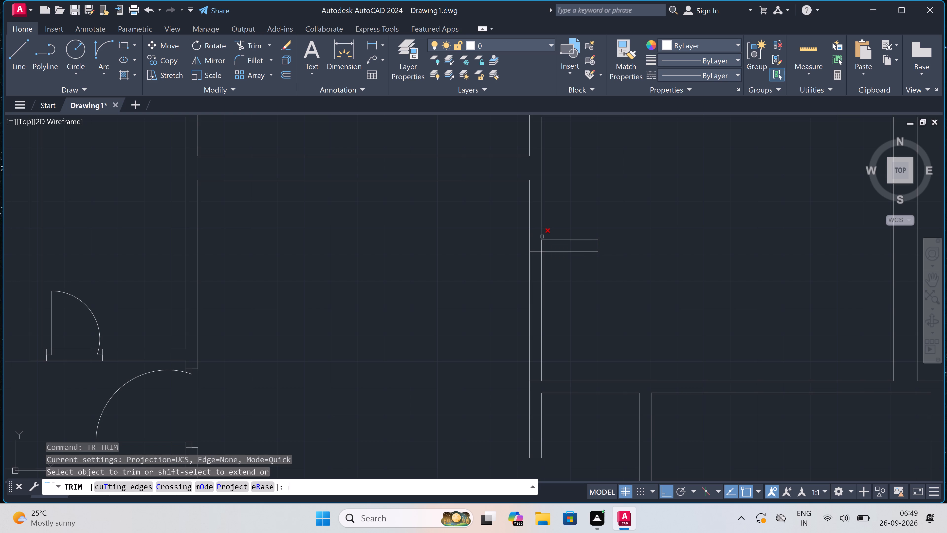
pyautogui.scroll(2, 531, 242)
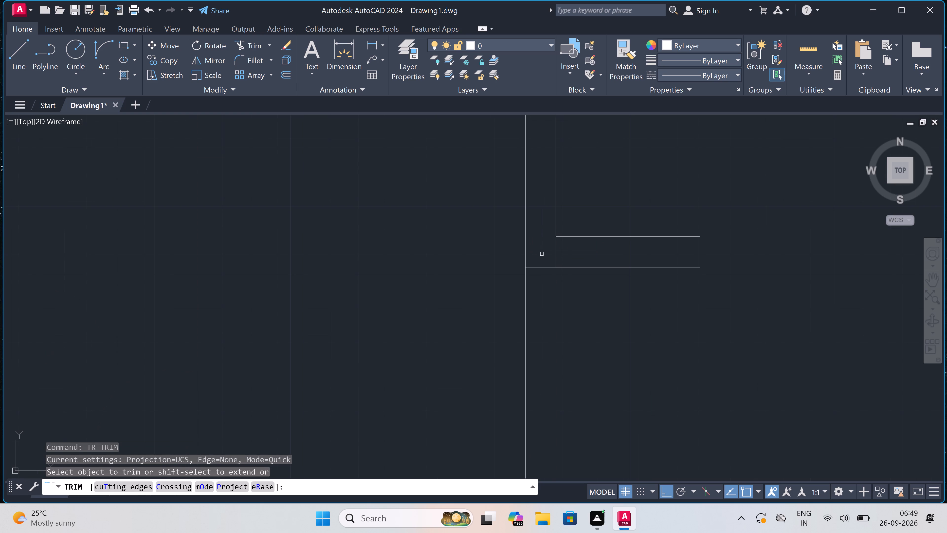
pyautogui.click(543, 254)
pyautogui.click(570, 251)
pyautogui.scroll(-3, 570, 251)
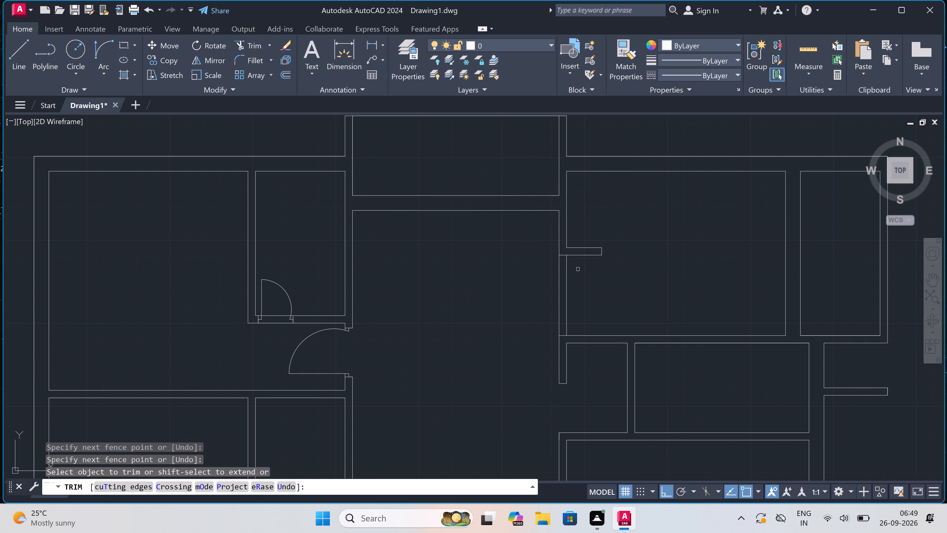
pyautogui.click(580, 272)
pyautogui.click(524, 294)
pyautogui.scroll(-5, 487, 280)
pyautogui.scroll(3, 513, 272)
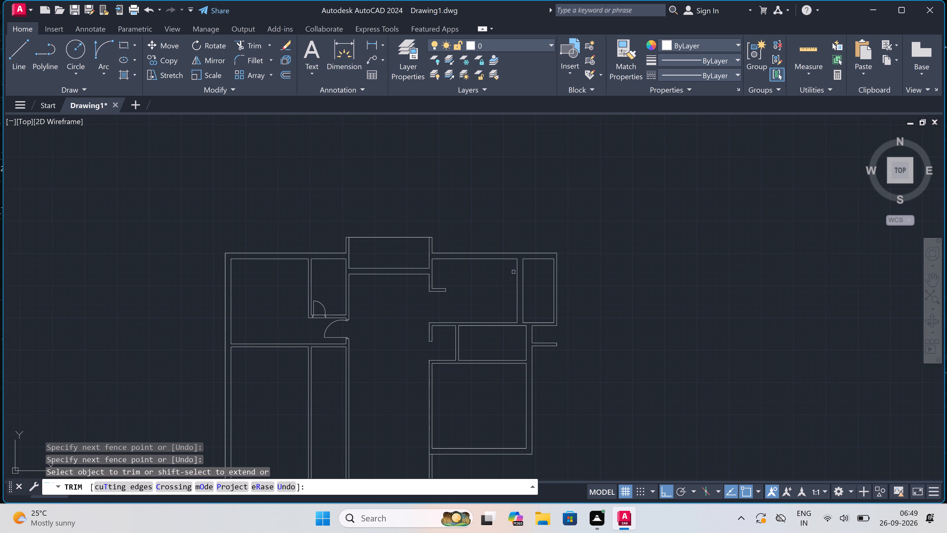
pyautogui.scroll(2, 501, 281)
pyautogui.press('Escape')
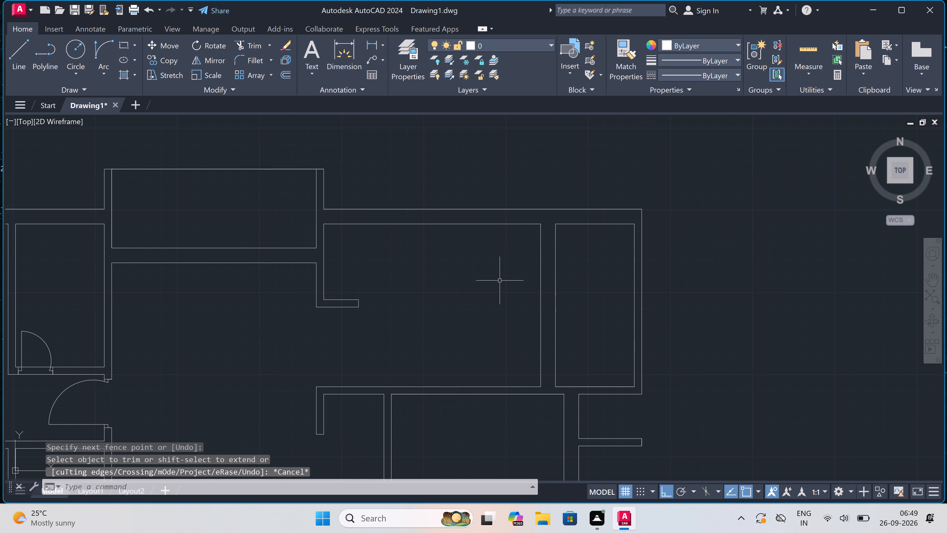
# Draw a stepped counter outline from the stub wall's upper face, parallel to the top wall, down and across to the room's right wall.
pyautogui.write('l')
pyautogui.press('space')
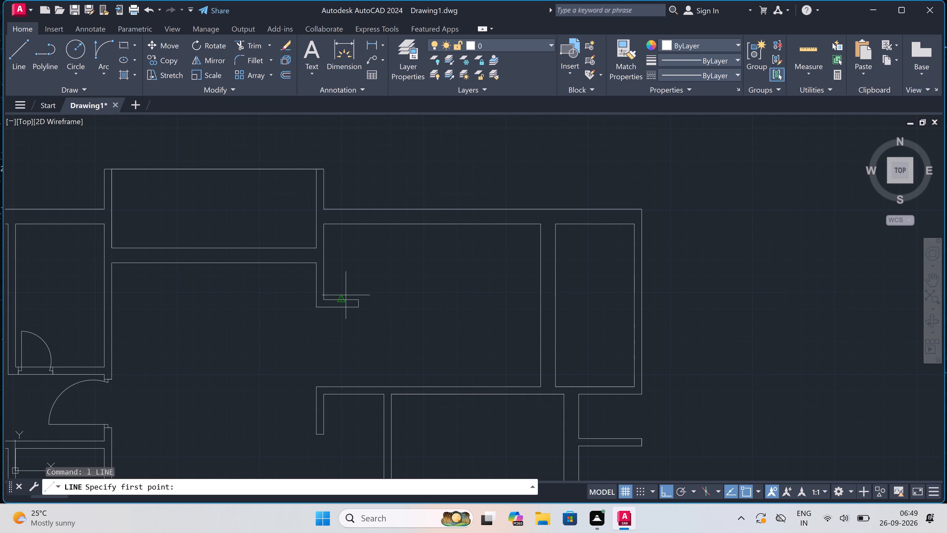
pyautogui.scroll(3, 345, 299)
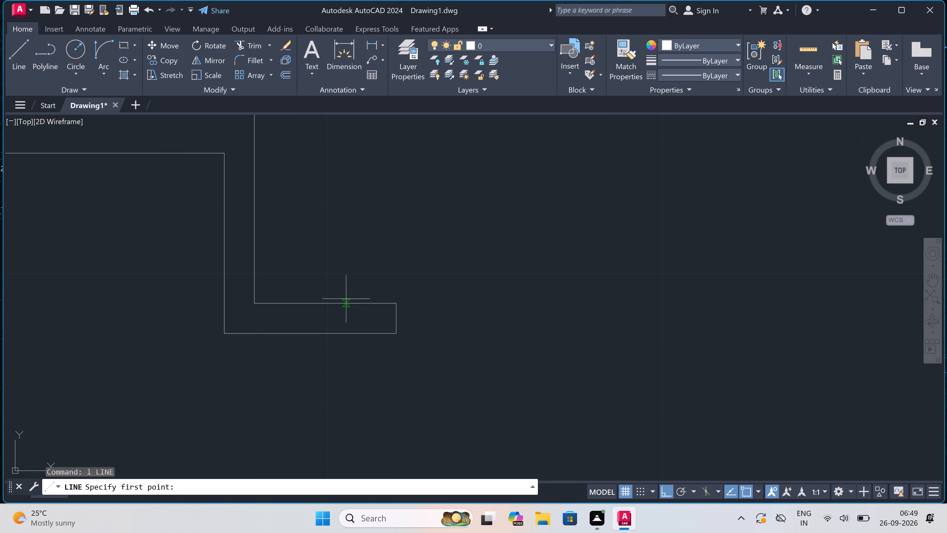
pyautogui.click(362, 304)
pyautogui.scroll(-3, 363, 268)
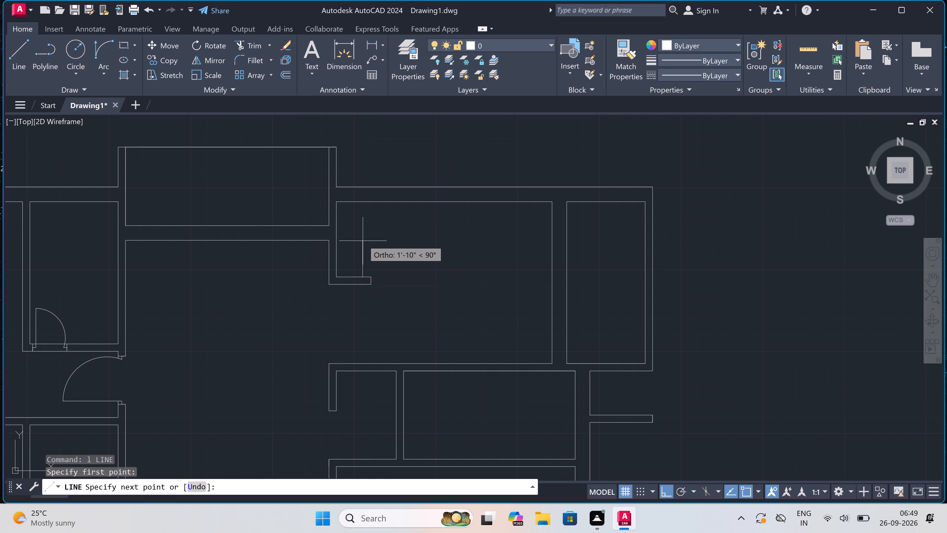
pyautogui.click(364, 231)
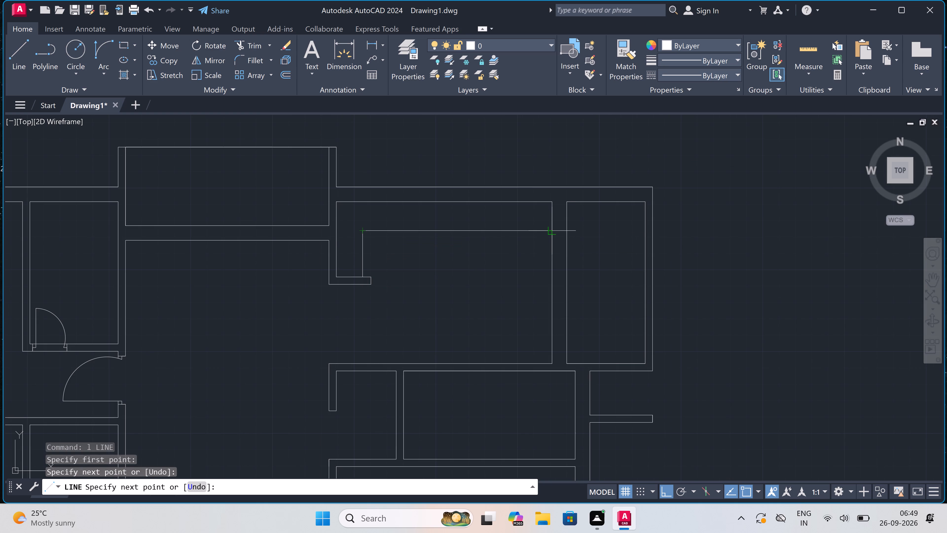
pyautogui.moveTo(516, 229); pyautogui.dragTo(516, 233)
pyautogui.click(516, 296)
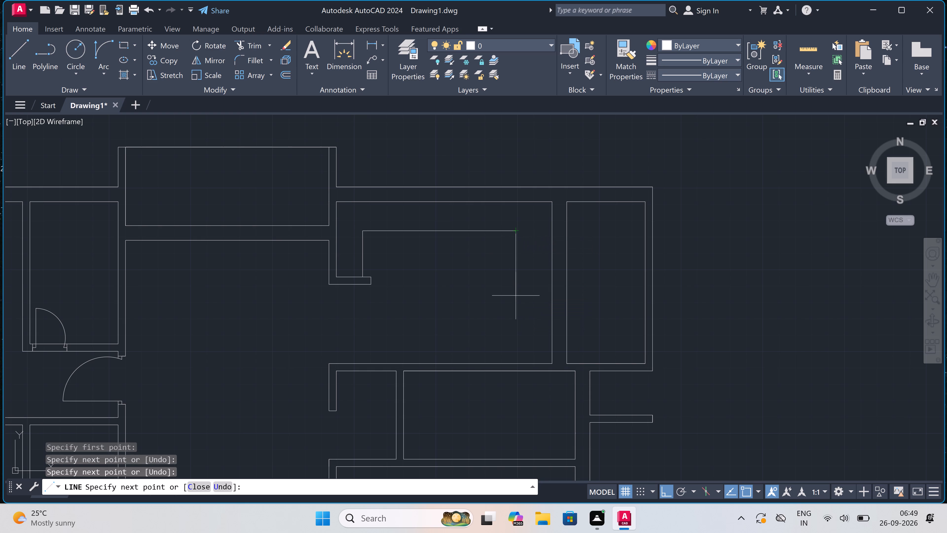
pyautogui.click(555, 292)
pyautogui.press('Escape')
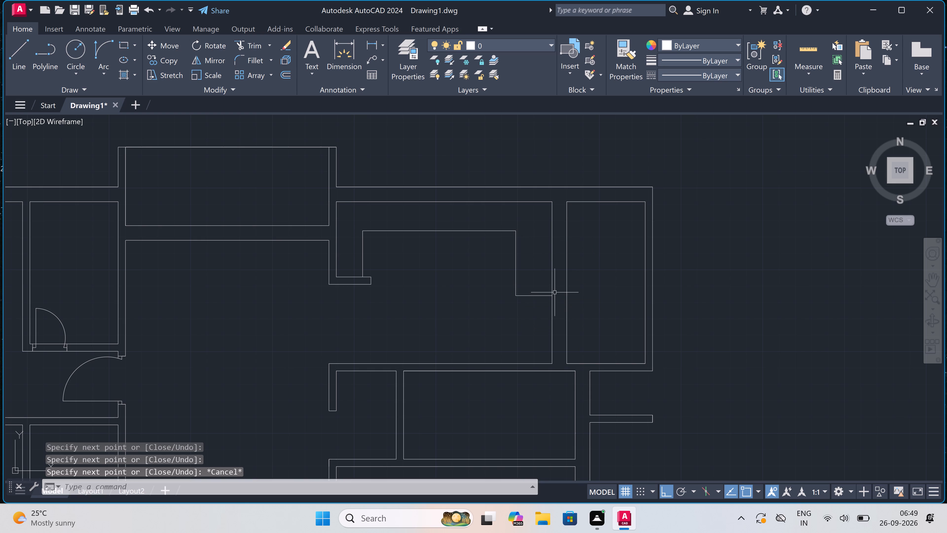
# Draw a 3' wide window in the top wall above the counter, with an end line across each side and a centre line.
pyautogui.write('l')
pyautogui.press('space')
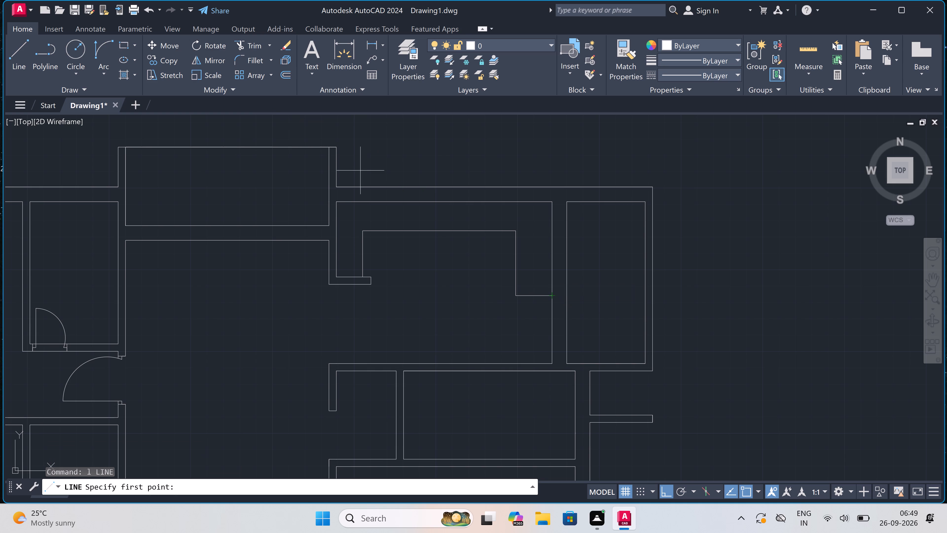
pyautogui.scroll(1, 376, 176)
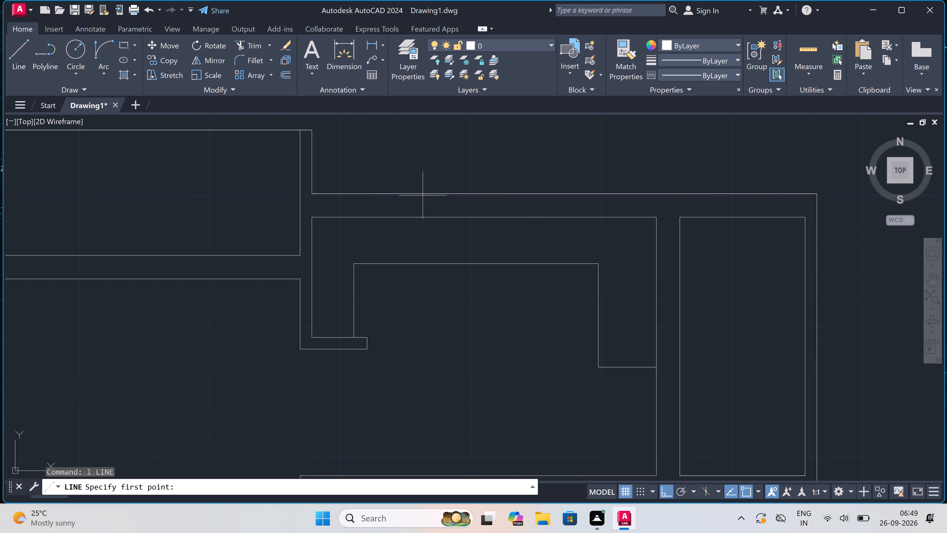
pyautogui.click(420, 194)
pyautogui.scroll(2, 420, 211)
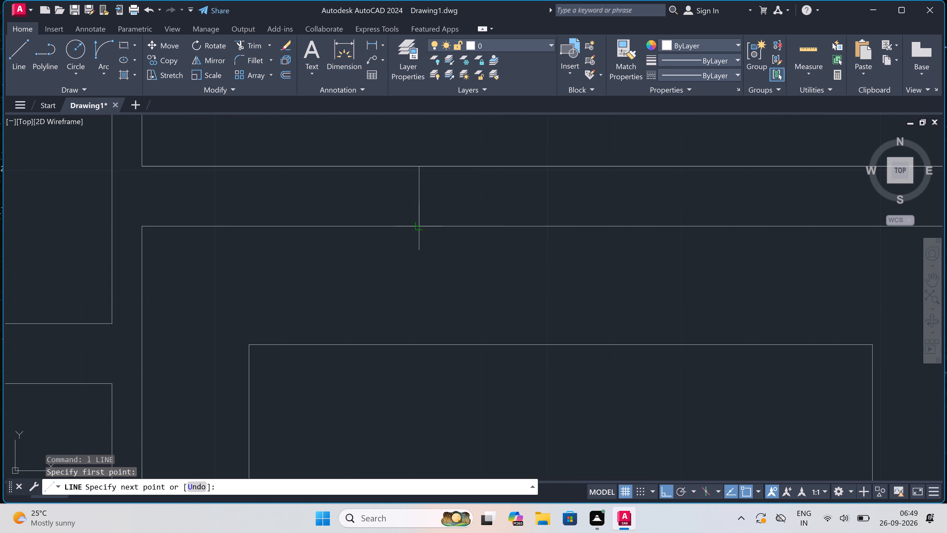
pyautogui.click(417, 225)
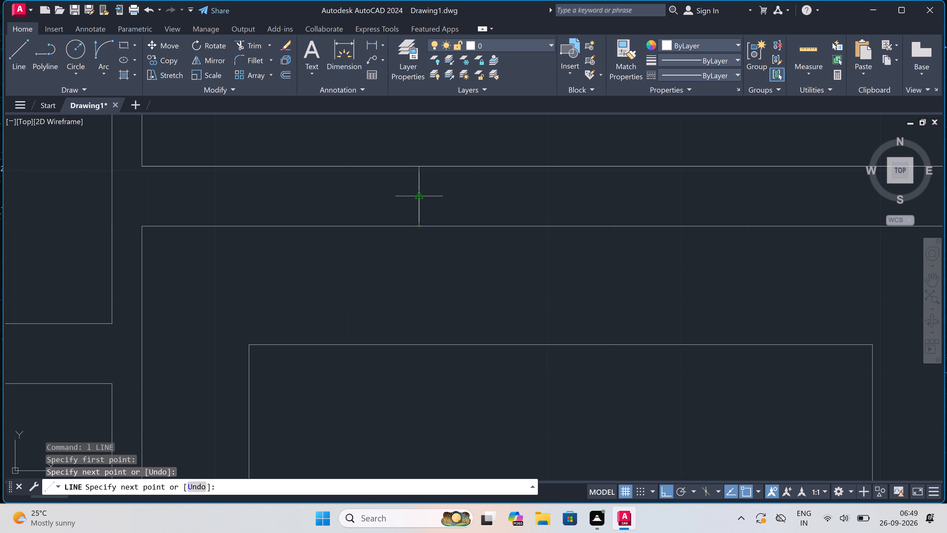
pyautogui.click(418, 196)
pyautogui.write("3'")
pyautogui.press('space')
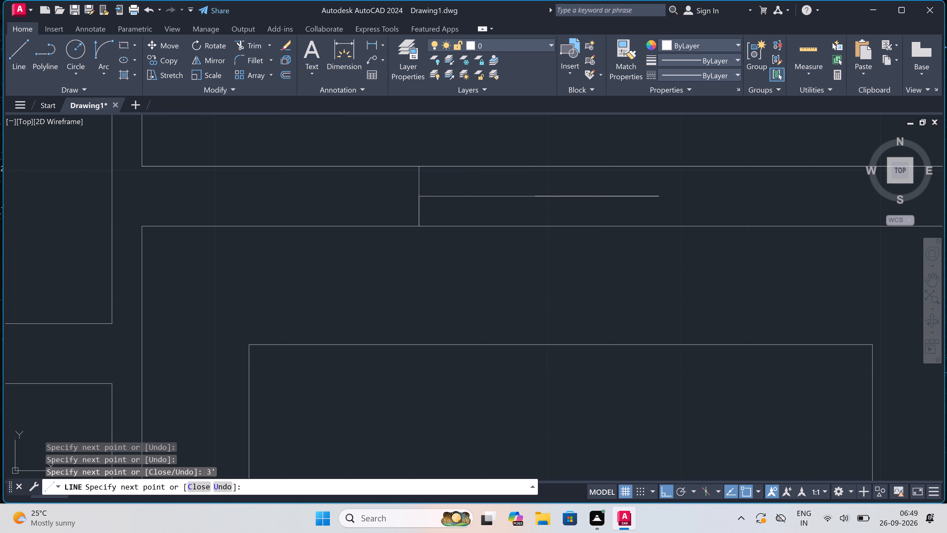
pyautogui.click(656, 164)
pyautogui.click(659, 226)
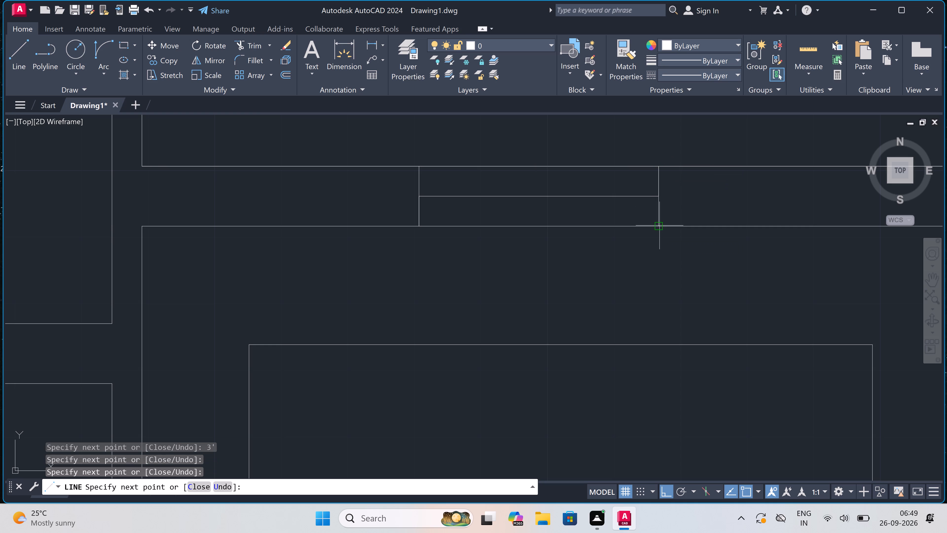
pyautogui.press('Escape')
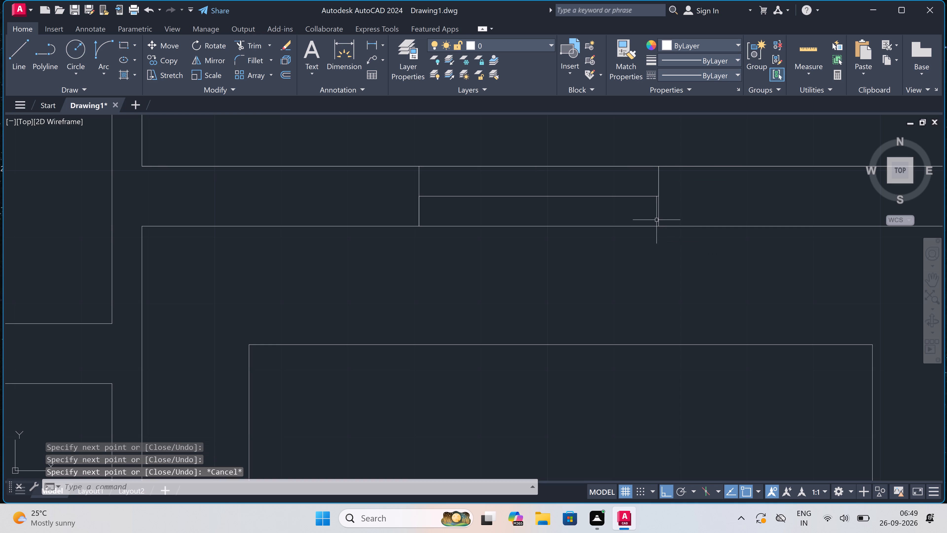
# Near the bottom of the counter room's right wall, draw a line across it, a 2" jamb stop from its midpoint and a 2' door leaf into the narrow room.
pyautogui.press('space')
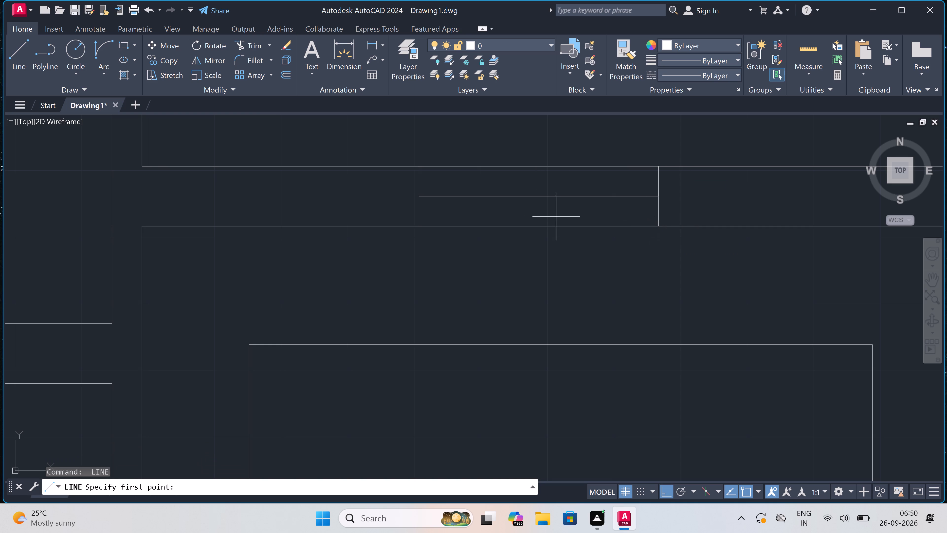
pyautogui.scroll(-3, 549, 216)
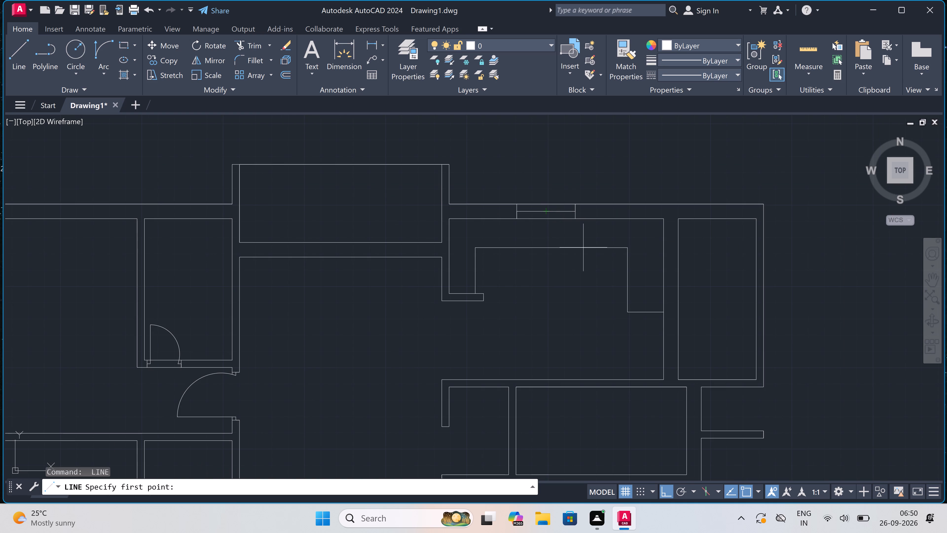
pyautogui.scroll(2, 700, 406)
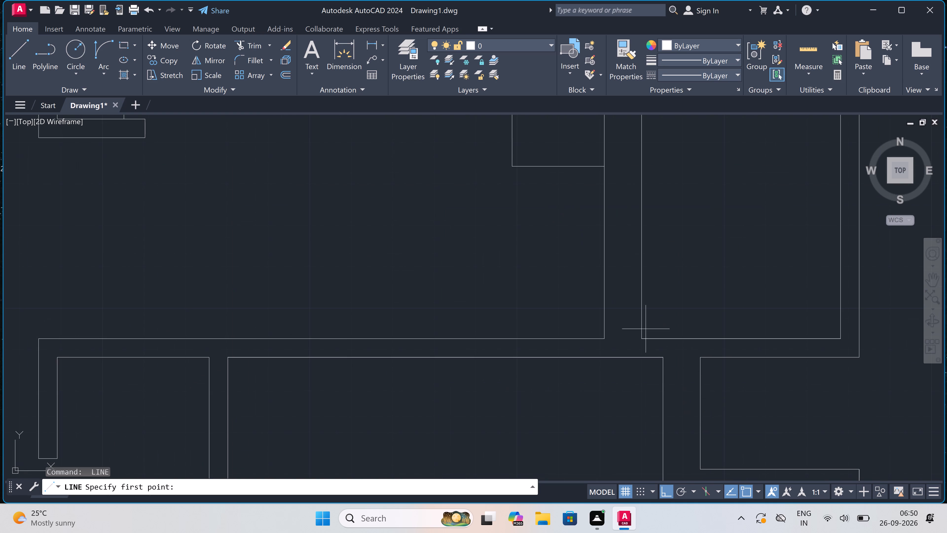
pyautogui.scroll(2, 635, 329)
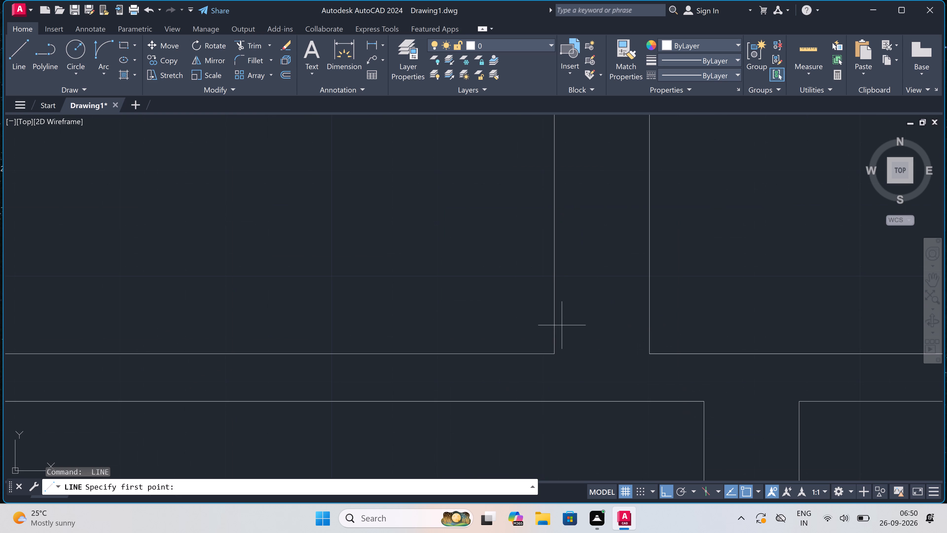
pyautogui.click(554, 321)
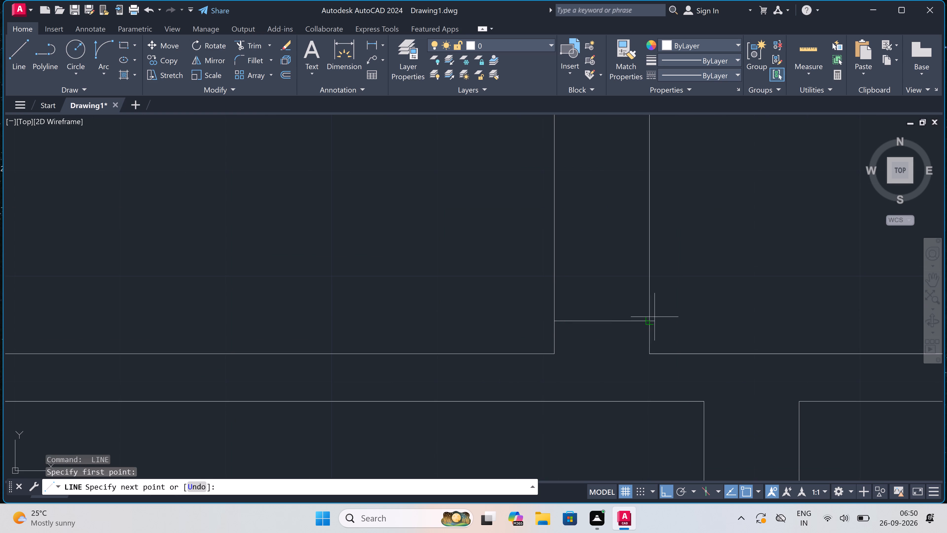
pyautogui.click(649, 320)
pyautogui.click(602, 320)
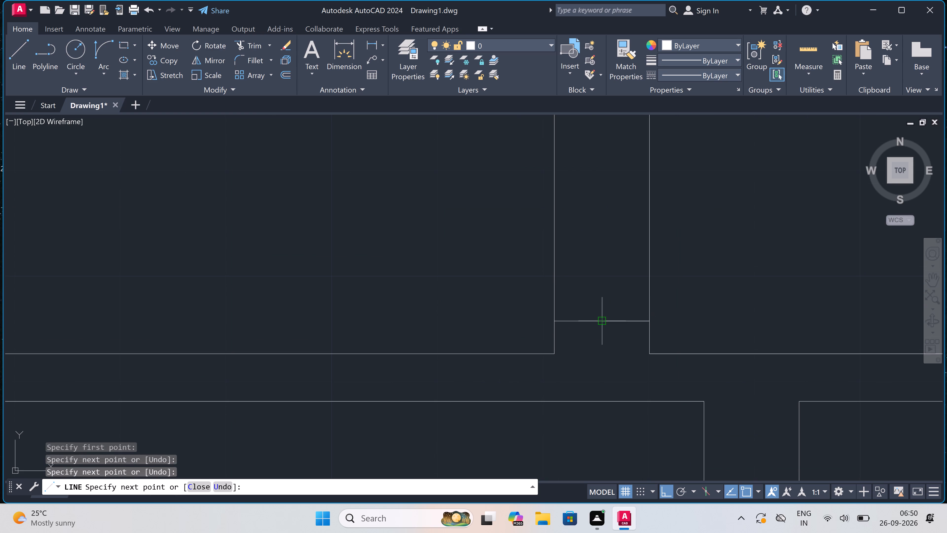
pyautogui.press('2')
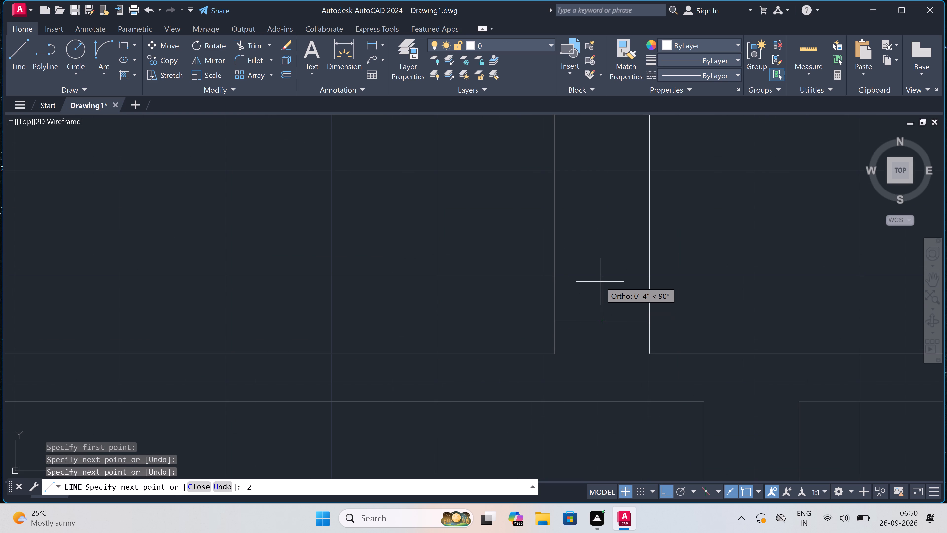
pyautogui.write('"')
pyautogui.press('space')
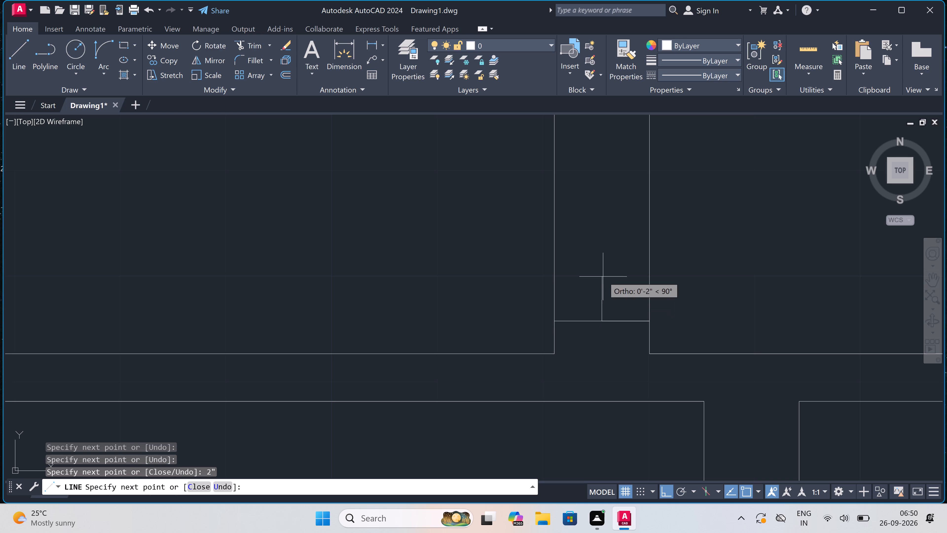
pyautogui.press('2')
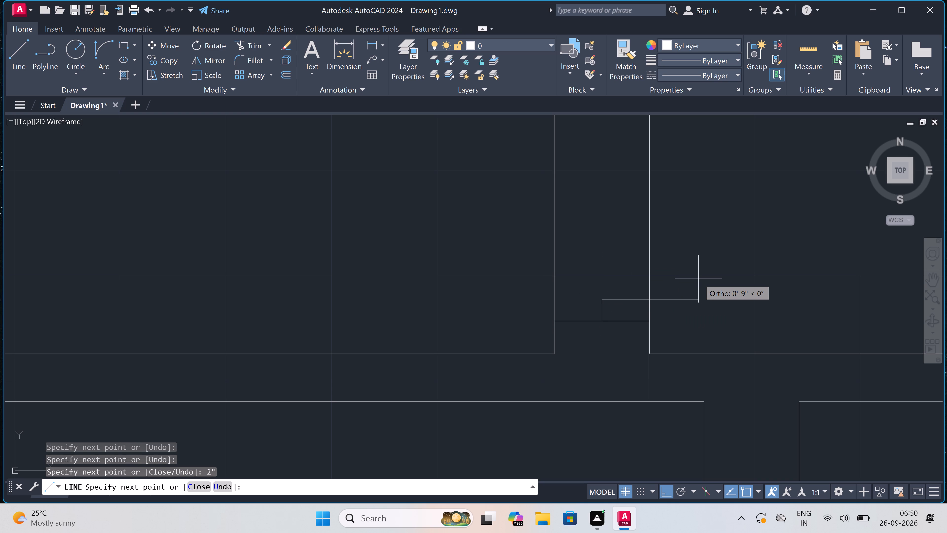
pyautogui.write("'")
pyautogui.press('space')
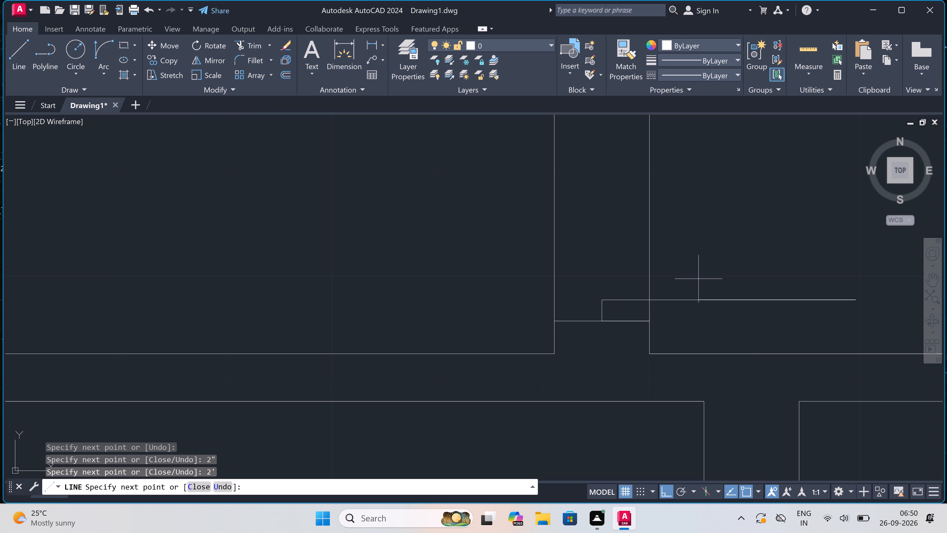
pyautogui.press('Escape')
# Draw the opposite jamb line across the same wall, above the door leaf, with a 2" stop down from its midpoint.
pyautogui.press('space')
pyautogui.scroll(-2, 692, 288)
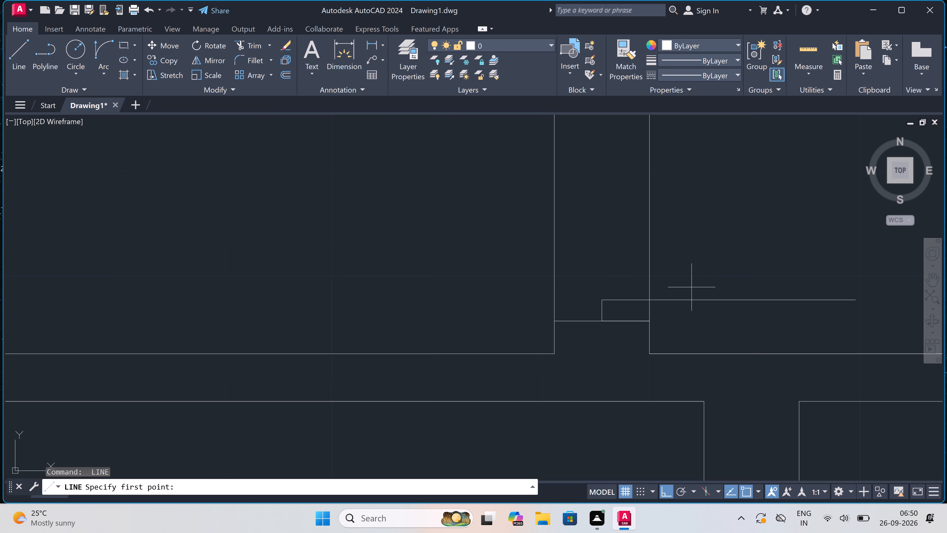
pyautogui.scroll(-2, 690, 287)
pyautogui.scroll(2, 685, 231)
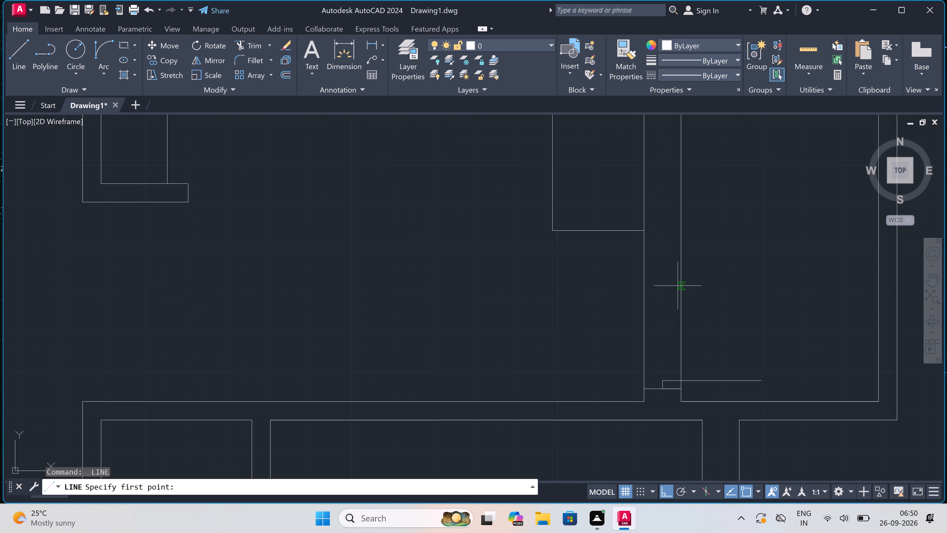
pyautogui.click(679, 298)
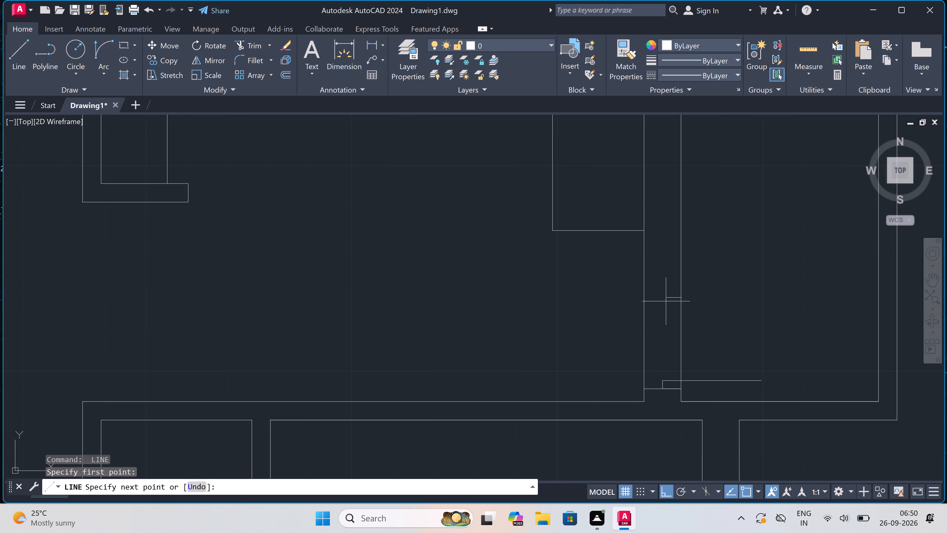
pyautogui.click(641, 298)
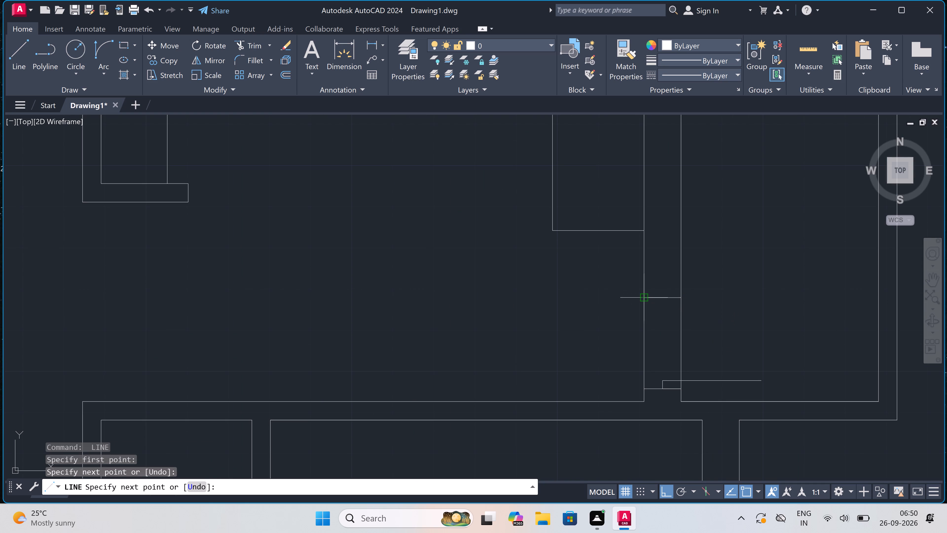
pyautogui.doubleClick(662, 296)
pyautogui.press('2')
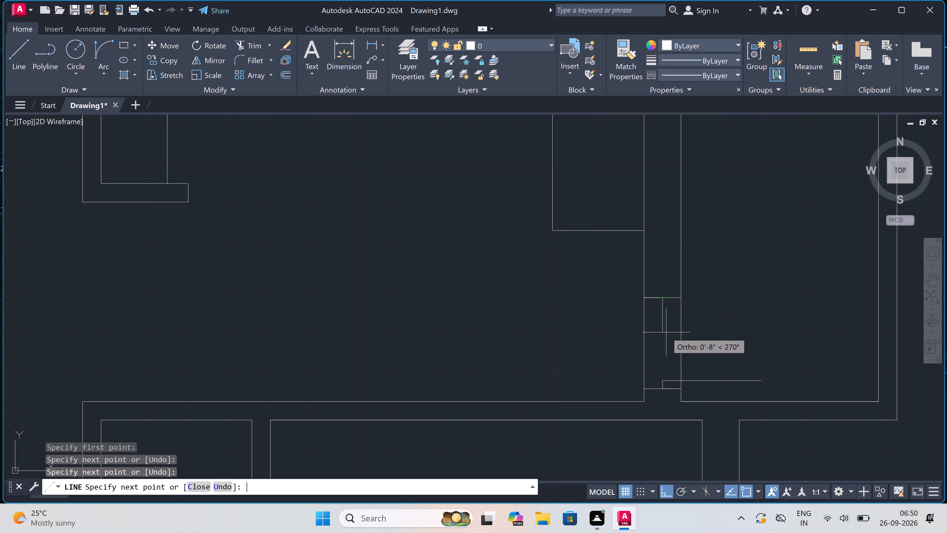
pyautogui.write('"')
pyautogui.press('space')
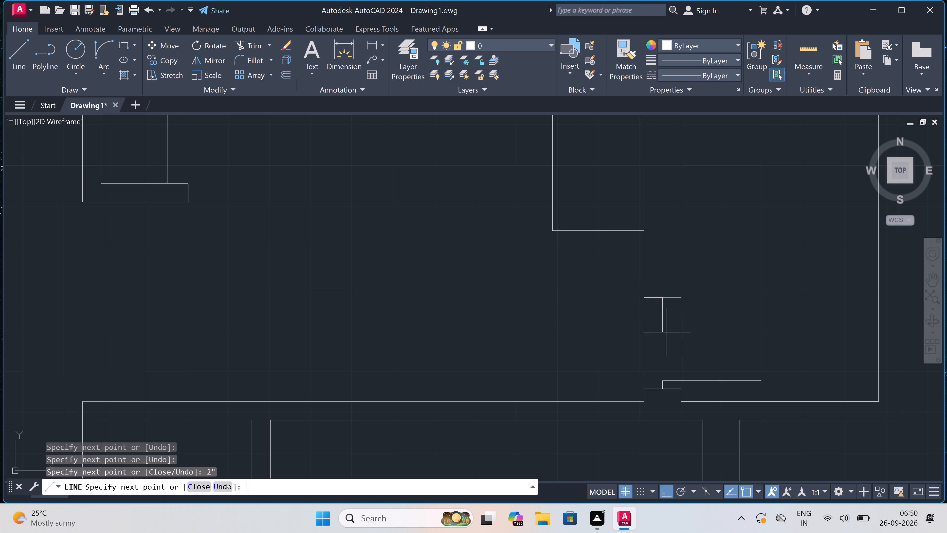
pyautogui.press('Escape')
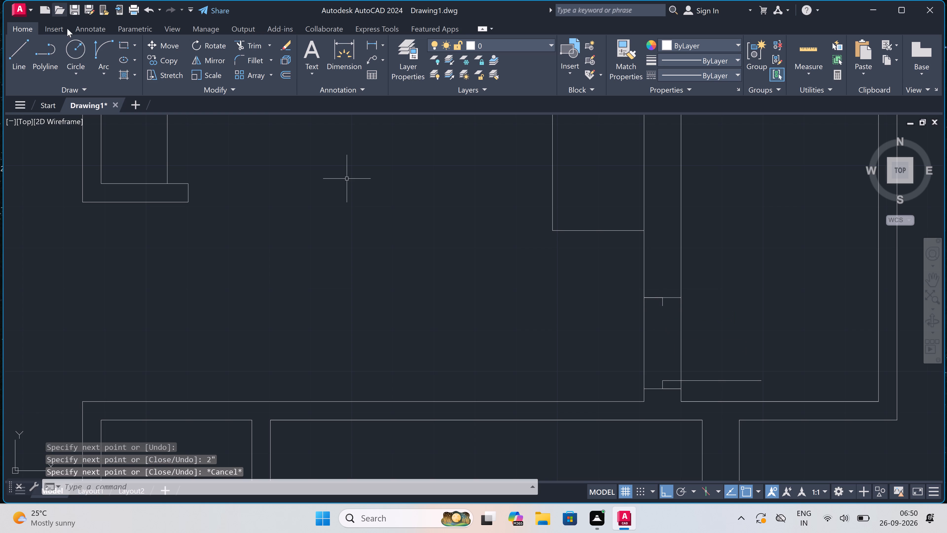
# Draw the door swing arc from the upper jamb stop's end to the free end of the door leaf.
pyautogui.click(103, 48)
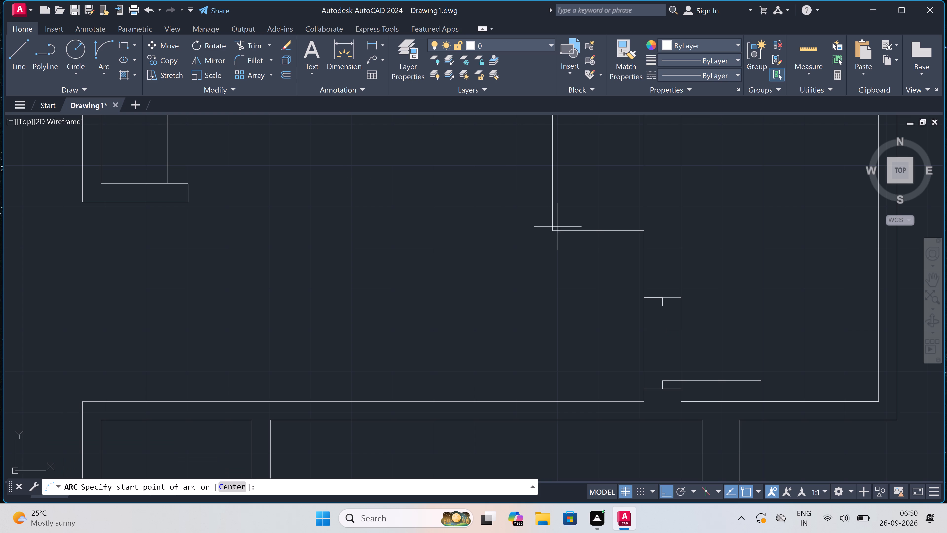
pyautogui.click(661, 306)
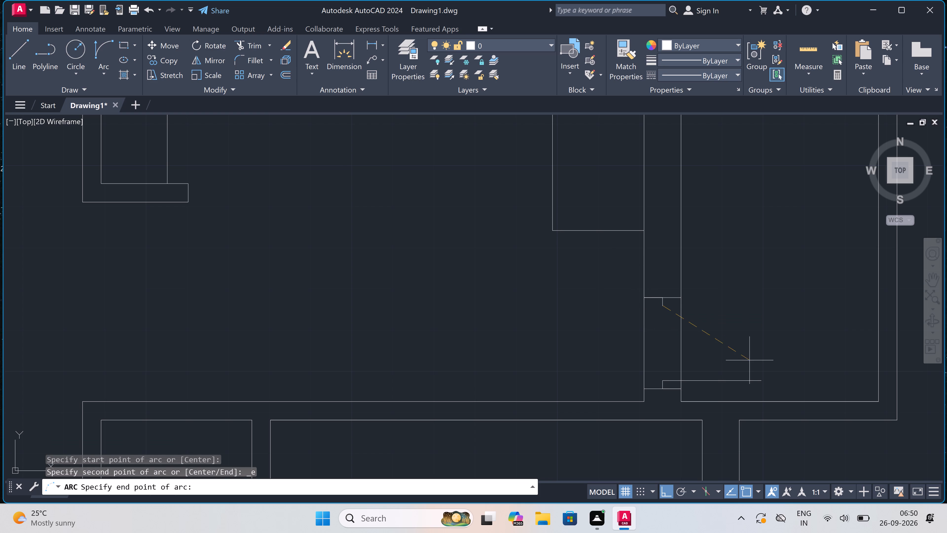
pyautogui.click(760, 378)
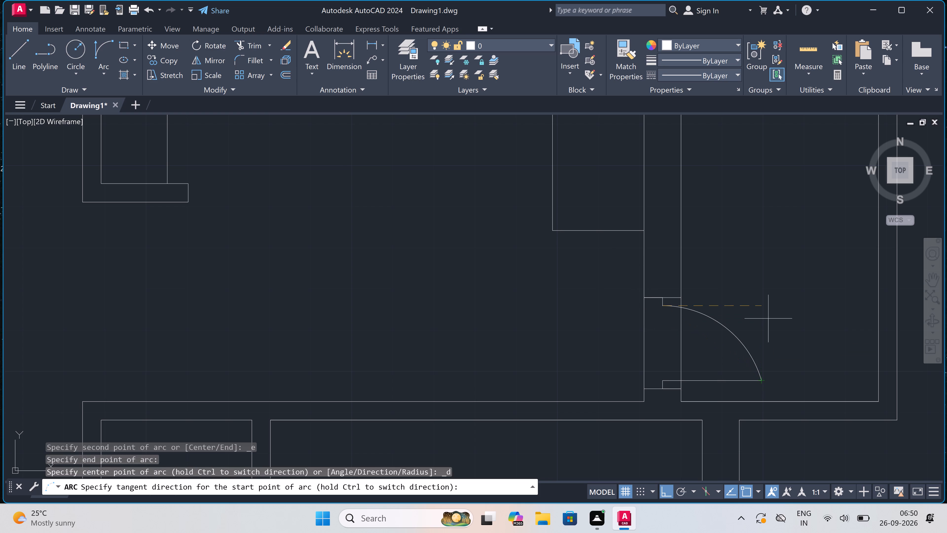
pyautogui.click(768, 314)
# Trim both wall faces between the two jamb lines to open the doorway into the narrow right-hand room.
pyautogui.write('tr')
pyautogui.press('space')
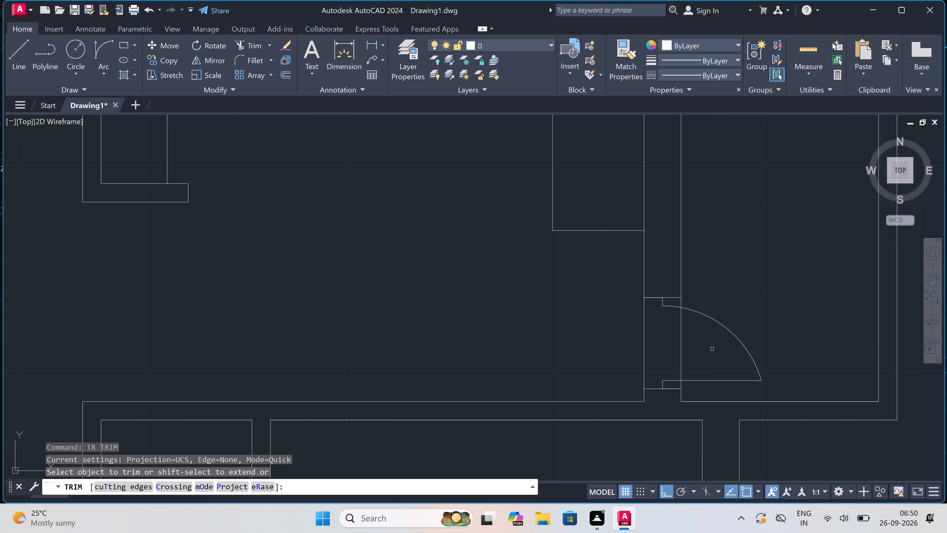
pyautogui.moveTo(711, 347); pyautogui.dragTo(706, 350)
pyautogui.click(554, 370)
pyautogui.scroll(-2, 559, 335)
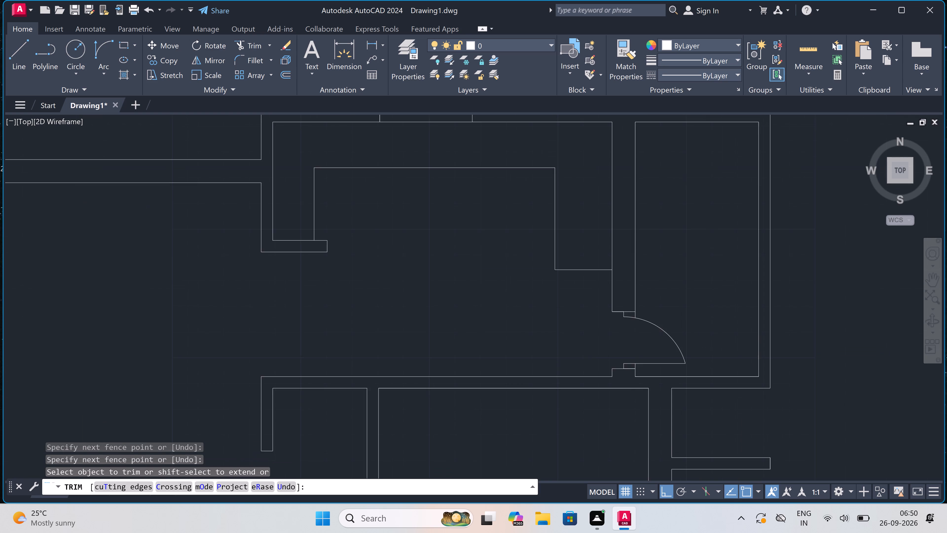
pyautogui.scroll(-1, 559, 335)
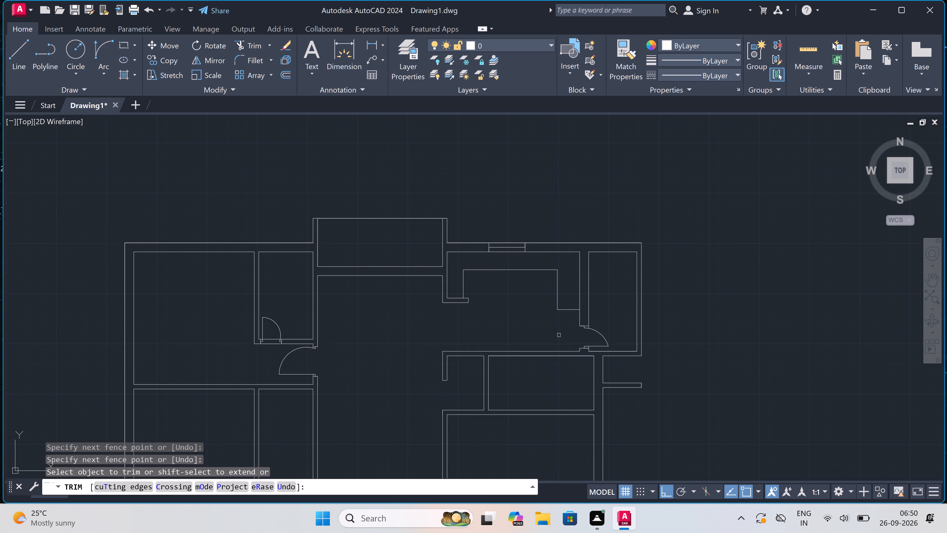
pyautogui.press('Escape')
# Across the lower wall of the top centre room, draw the left jamb line, a 2" stop from its midpoint and a 3' door leaf upward.
pyautogui.write('l')
pyautogui.press('space')
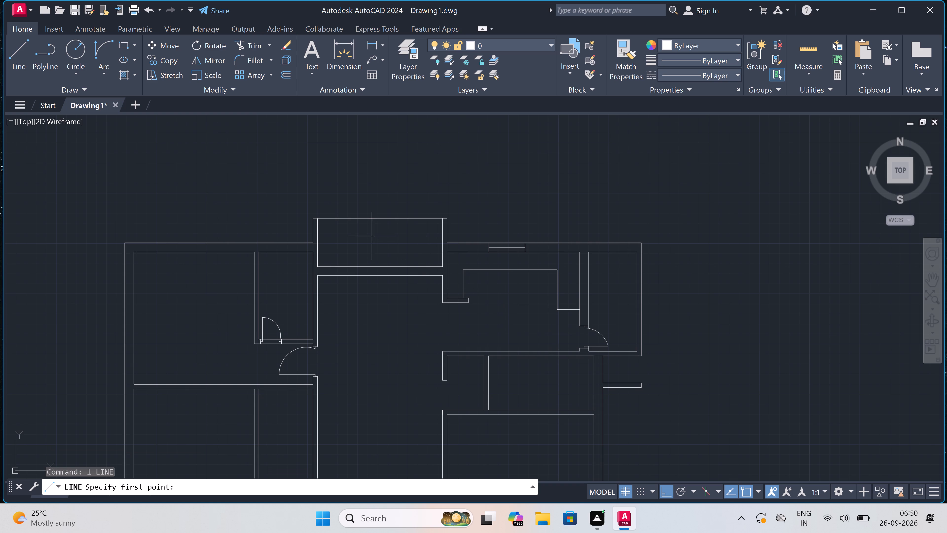
pyautogui.scroll(2, 345, 230)
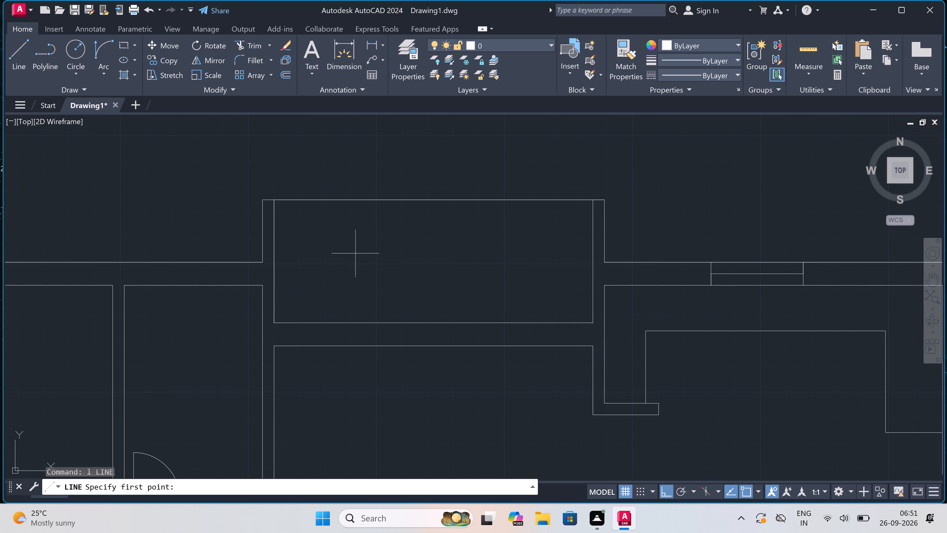
pyautogui.scroll(1, 354, 274)
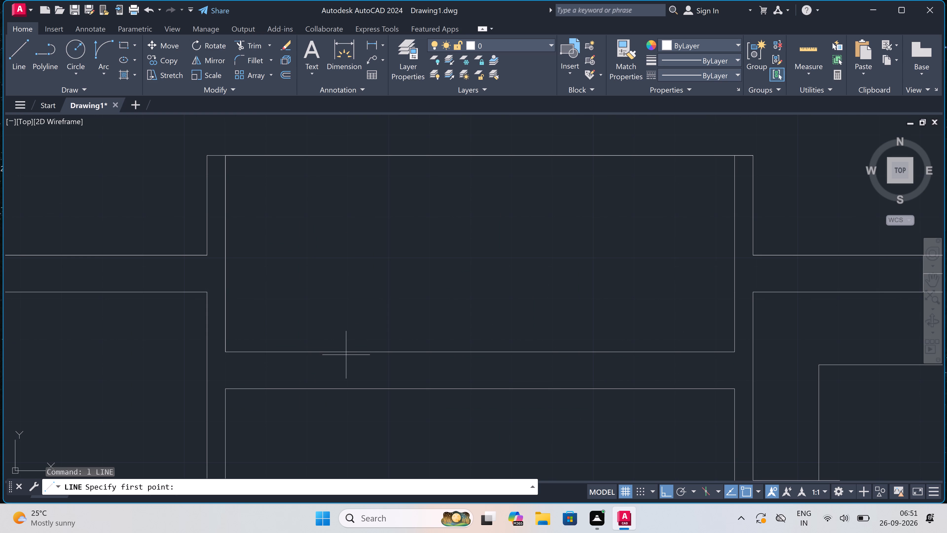
pyautogui.click(351, 353)
pyautogui.click(351, 386)
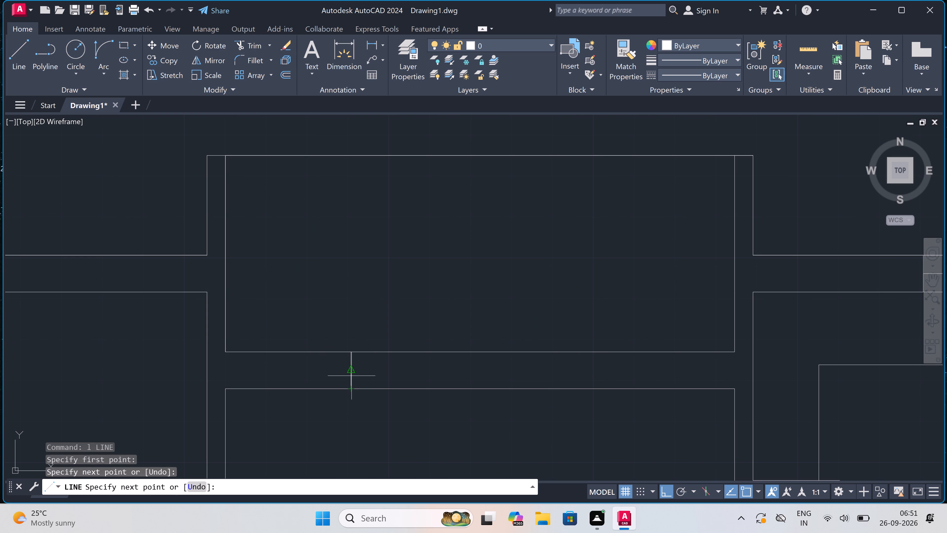
pyautogui.click(351, 373)
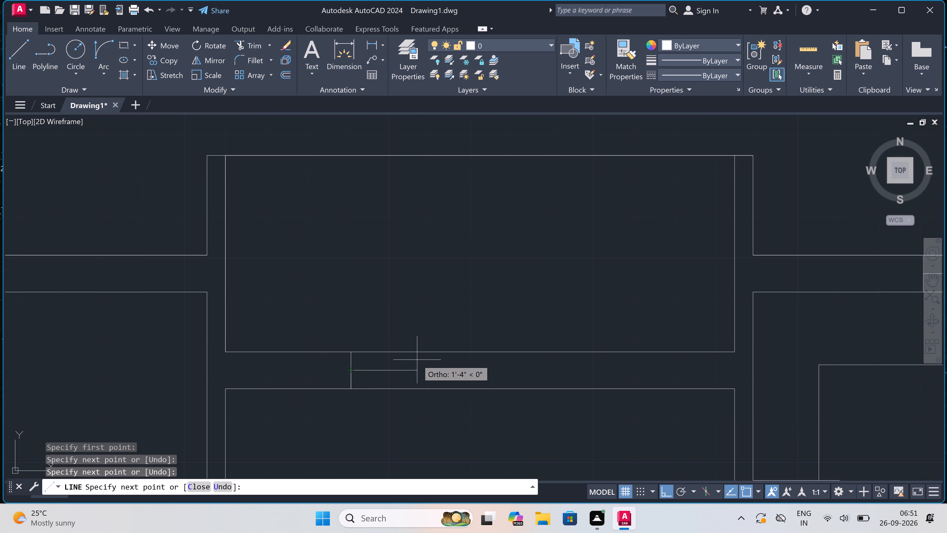
pyautogui.press('2')
pyautogui.write('"')
pyautogui.press('space')
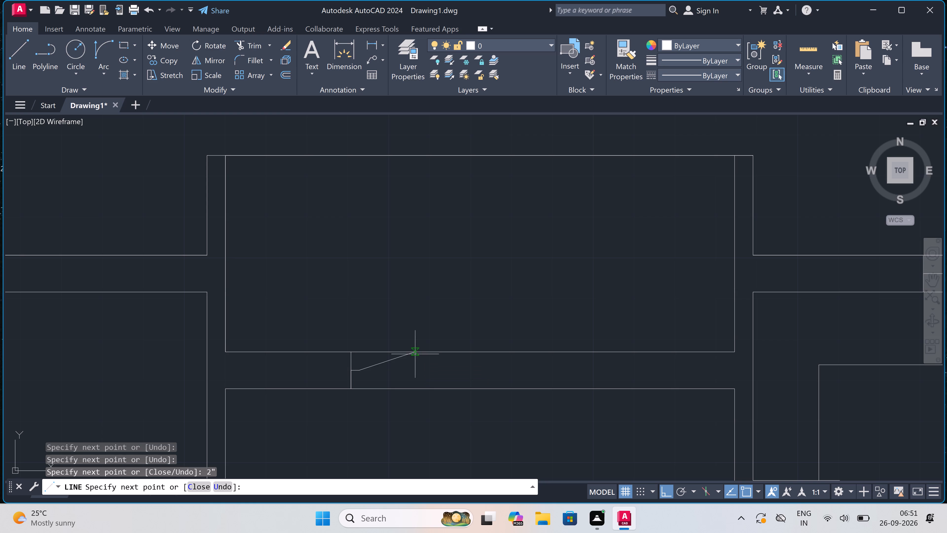
pyautogui.press('3')
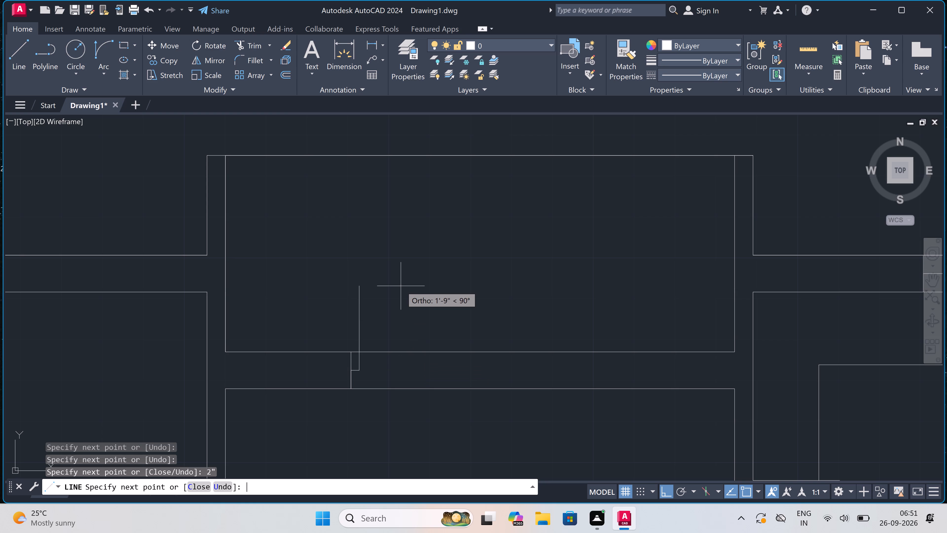
pyautogui.write("'")
pyautogui.press('space')
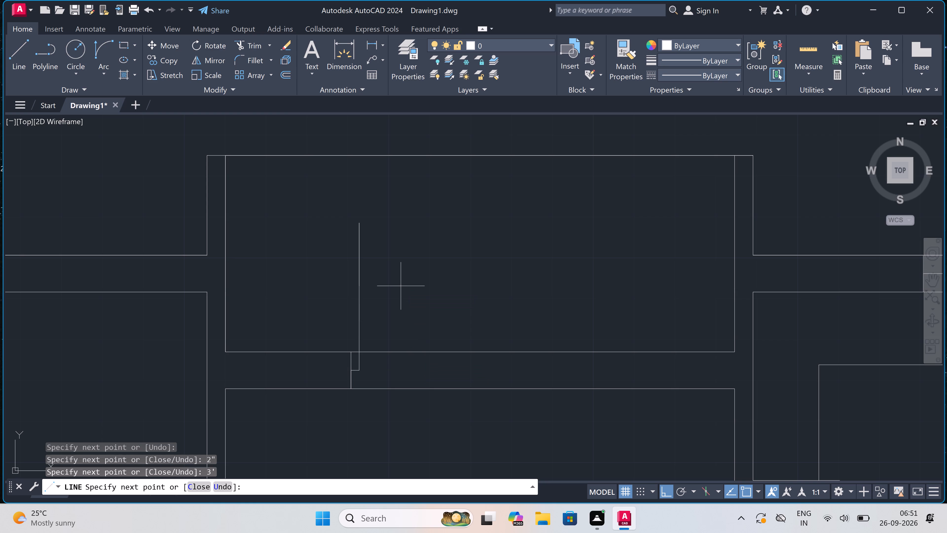
pyautogui.press('Escape')
# Draw the opposite jamb line farther right across the same wall, with a 2" stop leftward from its midpoint and a 3' door leaf upward.
pyautogui.press('space')
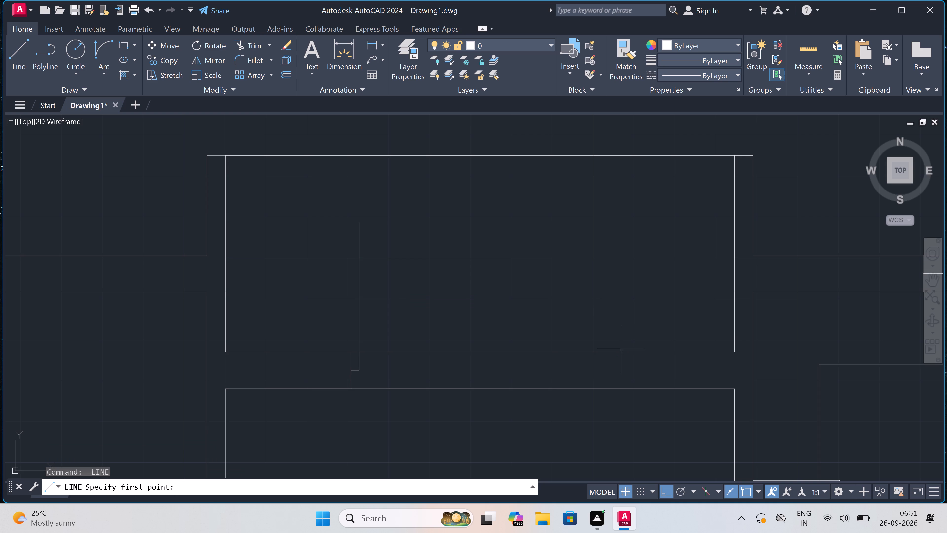
pyautogui.moveTo(625, 353); pyautogui.dragTo(625, 356)
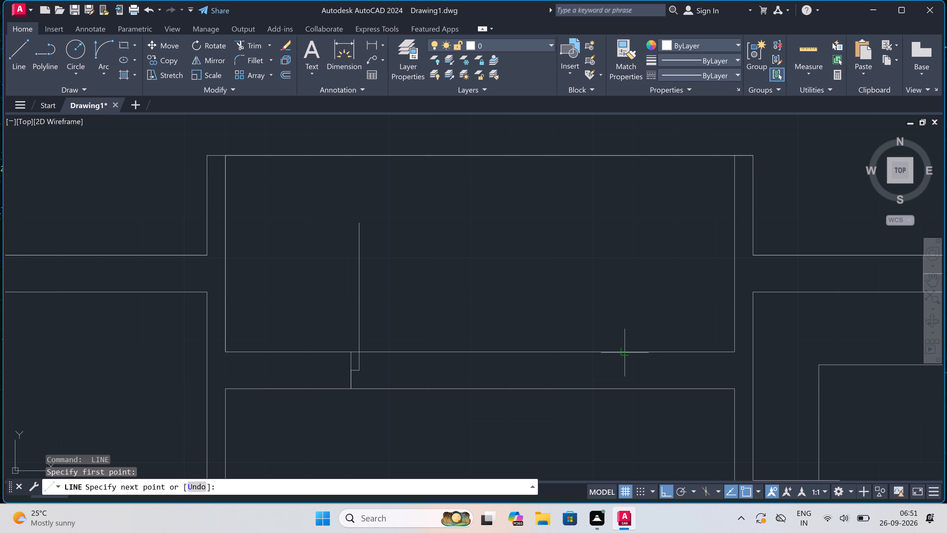
pyautogui.click(620, 385)
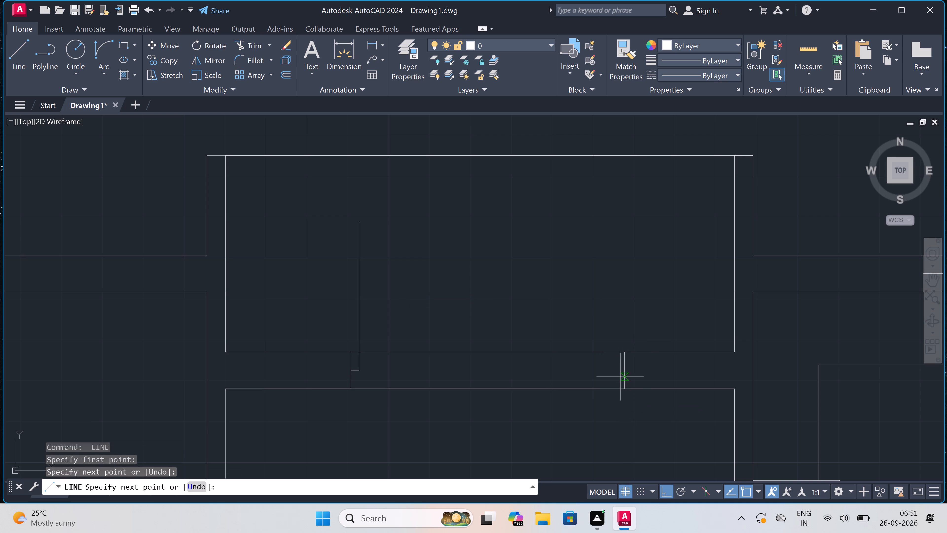
pyautogui.moveTo(621, 373); pyautogui.dragTo(618, 373)
pyautogui.press('2')
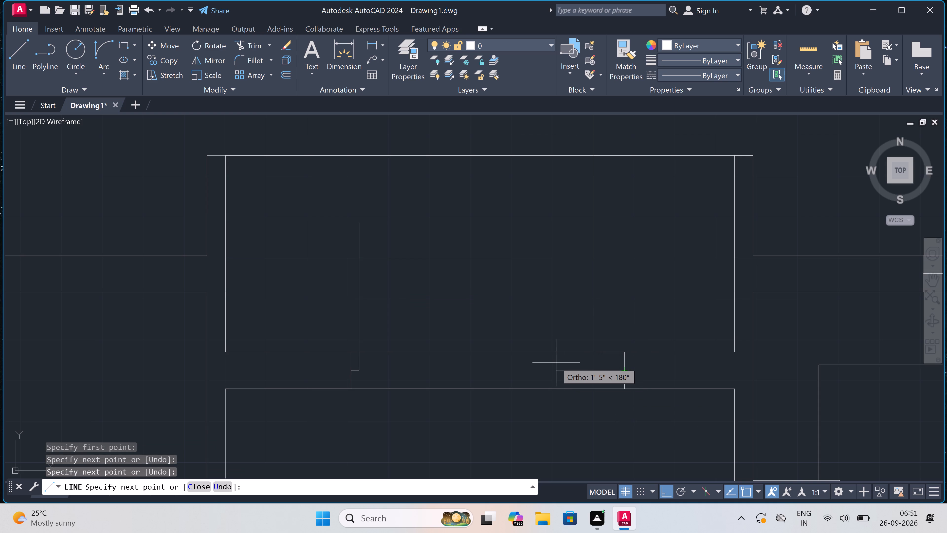
pyautogui.write('"')
pyautogui.press('space')
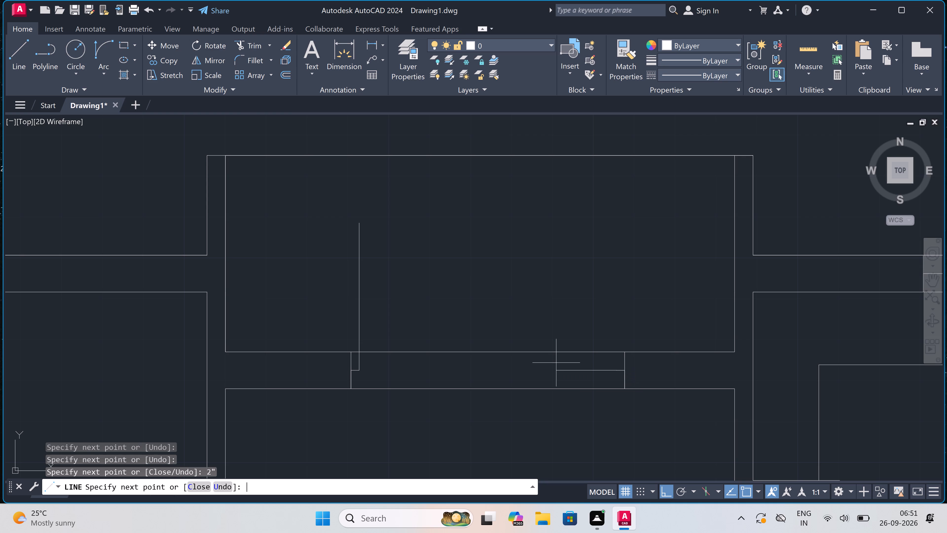
pyautogui.press('3')
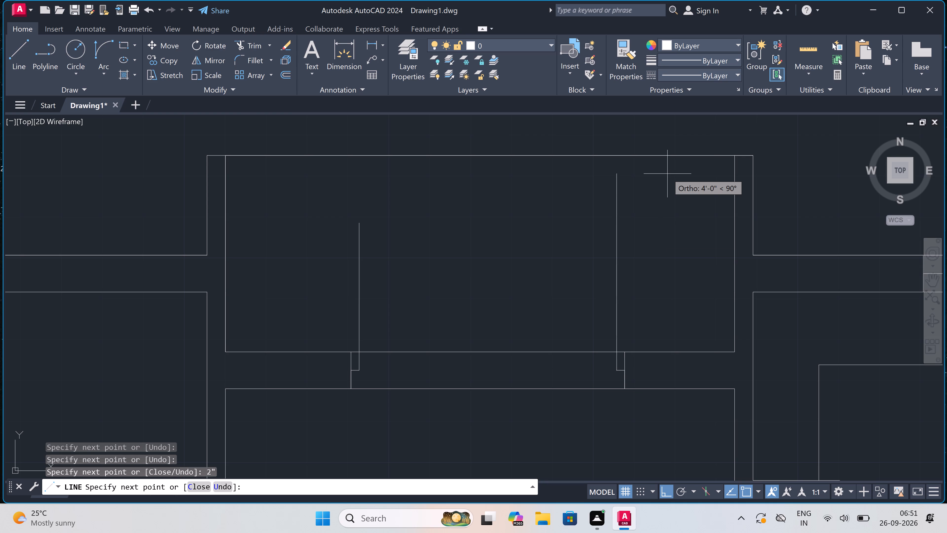
pyautogui.write("'")
pyautogui.press('space')
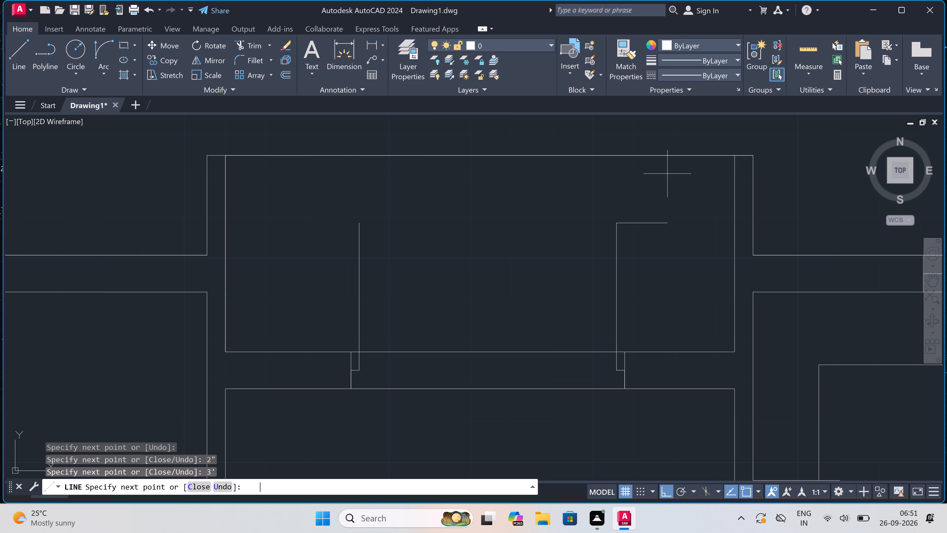
pyautogui.press('Escape')
# Draw a short vertical marker line upward from the wall's upper face, midway between the two door leaves.
pyautogui.press('space')
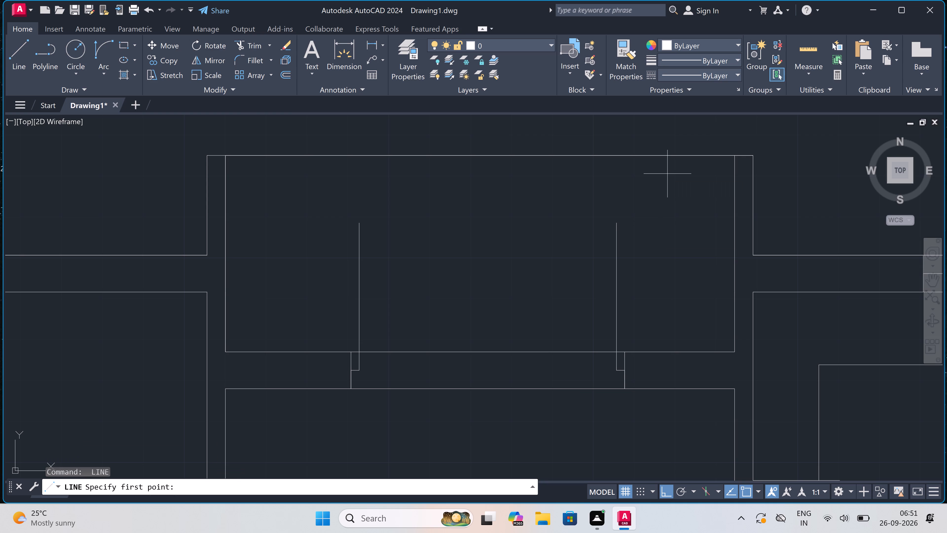
pyautogui.click(487, 350)
pyautogui.click(489, 329)
pyautogui.press('Escape')
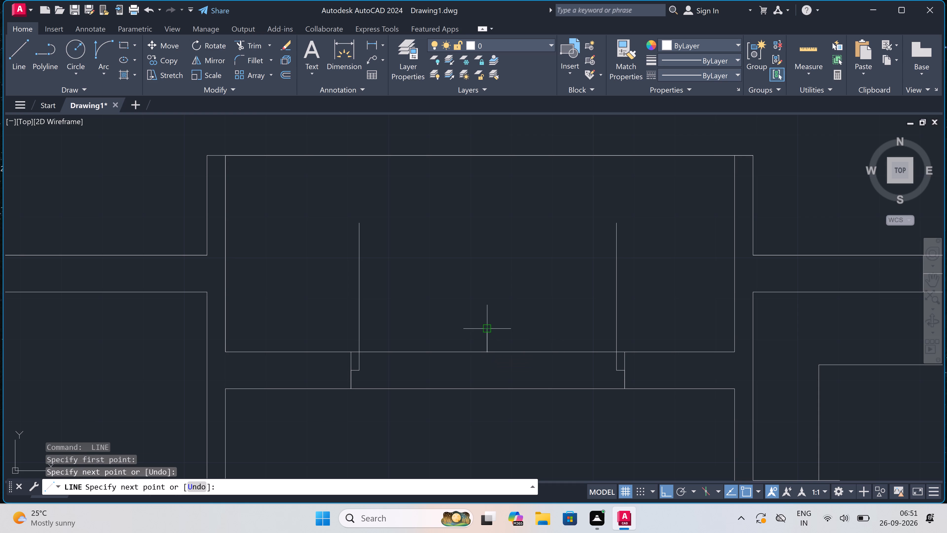
# Draw the double door's swing arcs from each leaf's free end to the marker line's base, continuing the right leaf's arc below the wall.
pyautogui.click(96, 48)
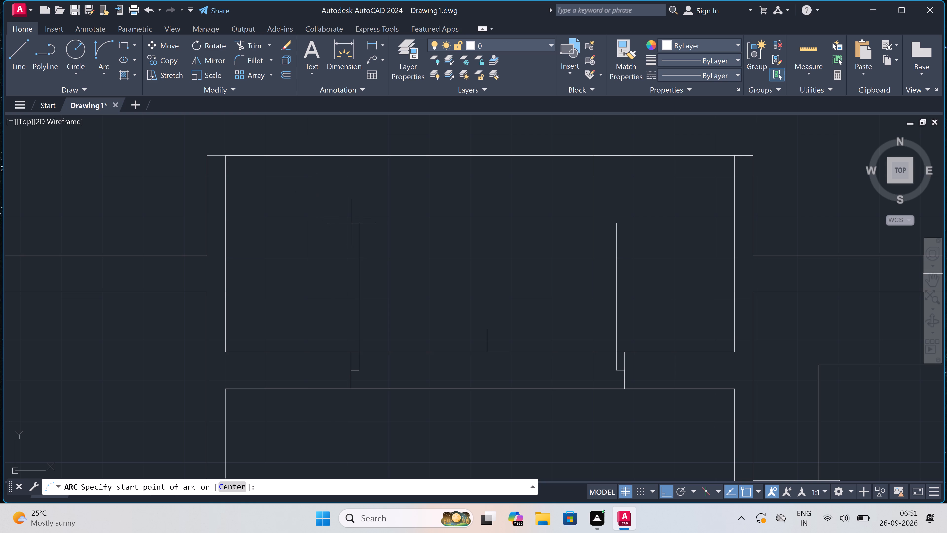
pyautogui.moveTo(359, 223); pyautogui.dragTo(362, 224)
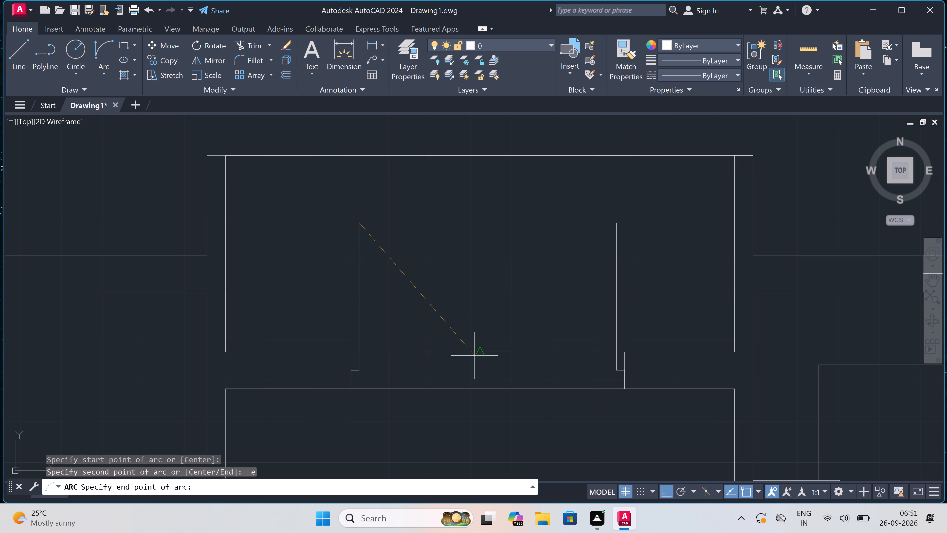
pyautogui.click(489, 351)
pyautogui.click(515, 259)
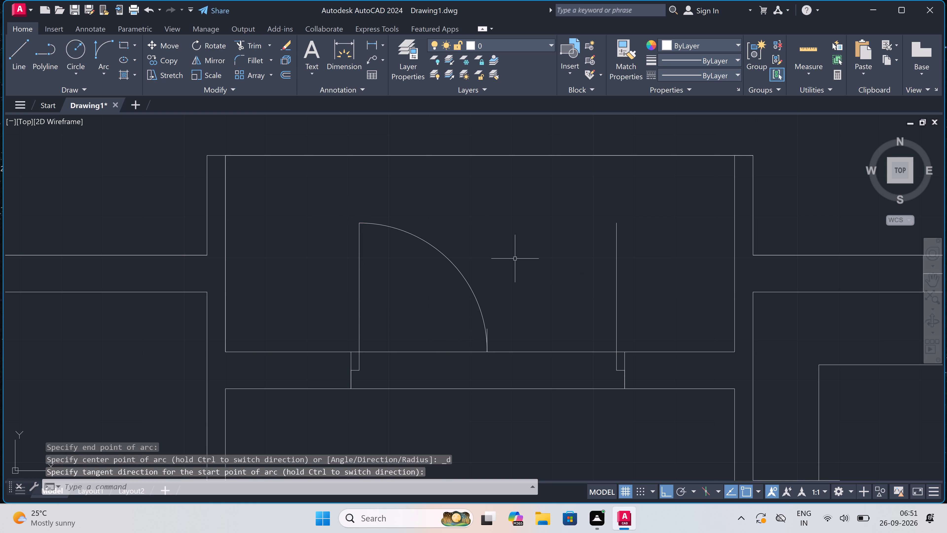
pyautogui.press('space')
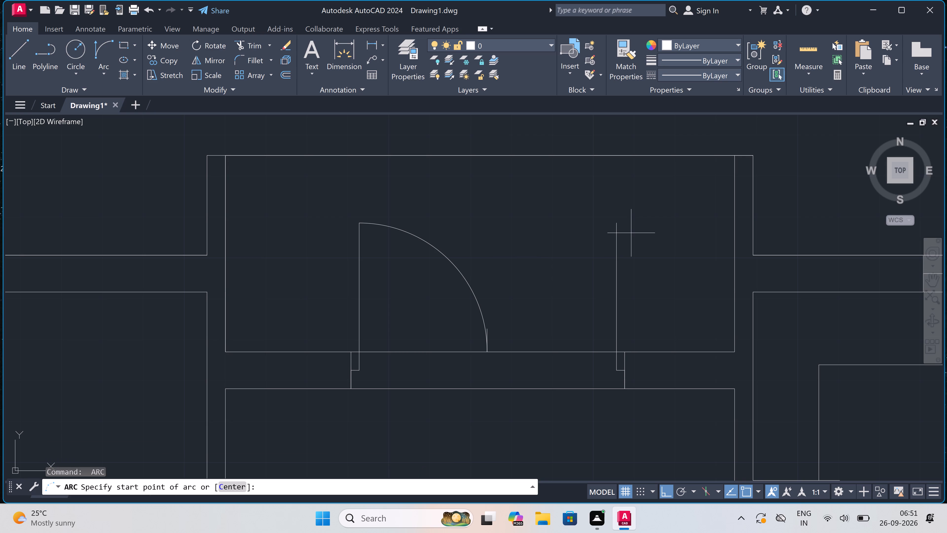
pyautogui.click(616, 221)
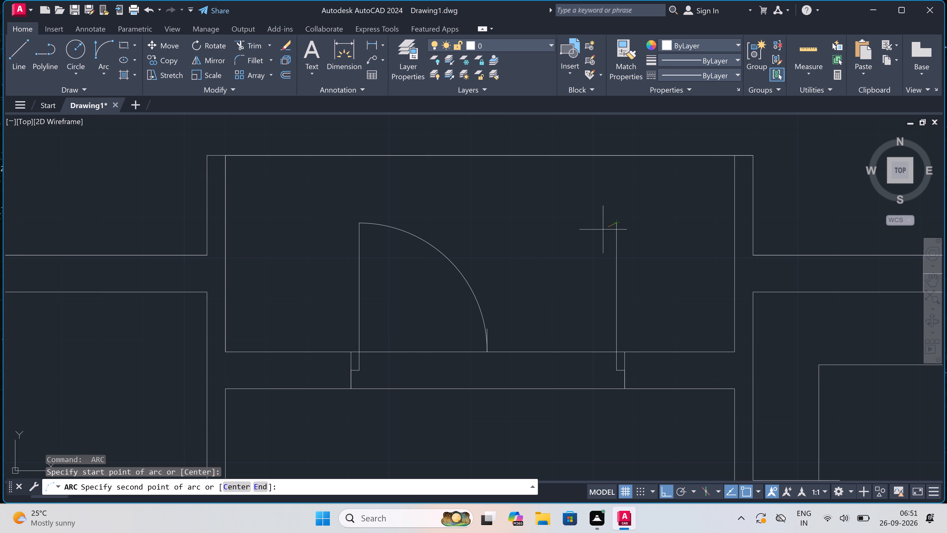
pyautogui.click(486, 352)
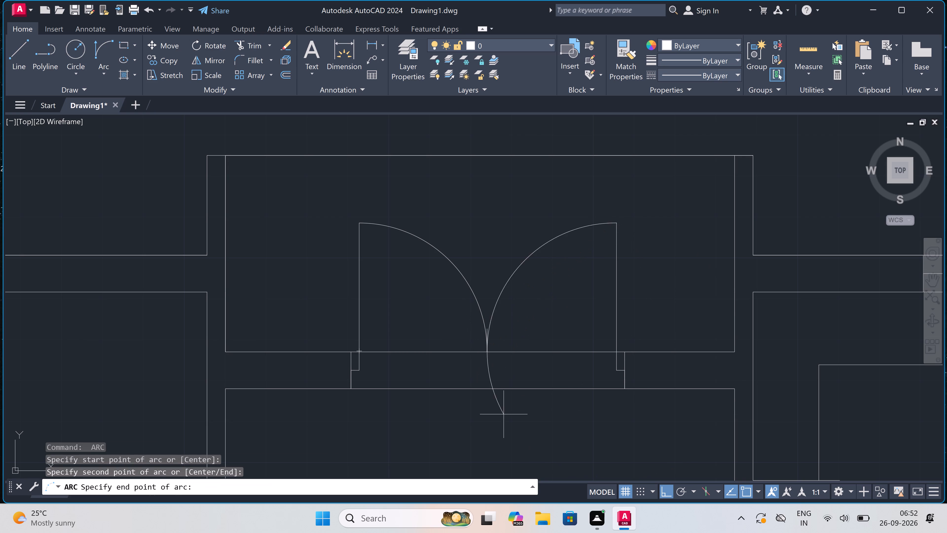
pyautogui.click(522, 438)
# Trim the arc's excess below the meeting point and both wall faces between the jambs to open the double doorway.
pyautogui.write('tr')
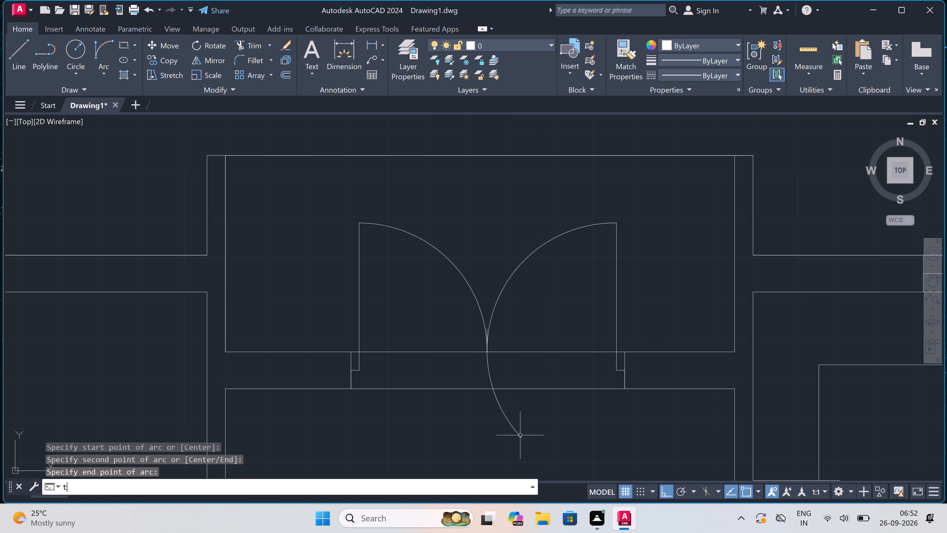
pyautogui.press('space')
pyautogui.click(519, 434)
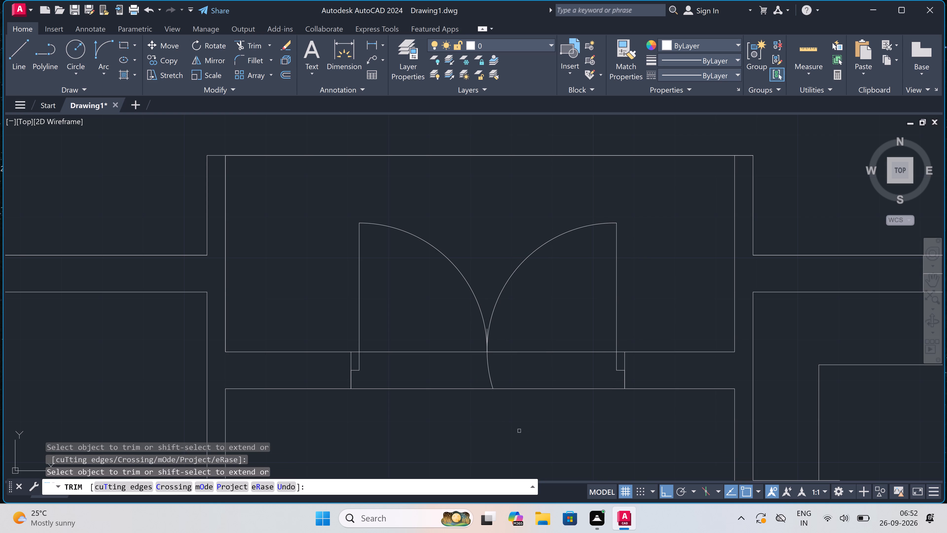
pyautogui.click(530, 371)
pyautogui.click(504, 412)
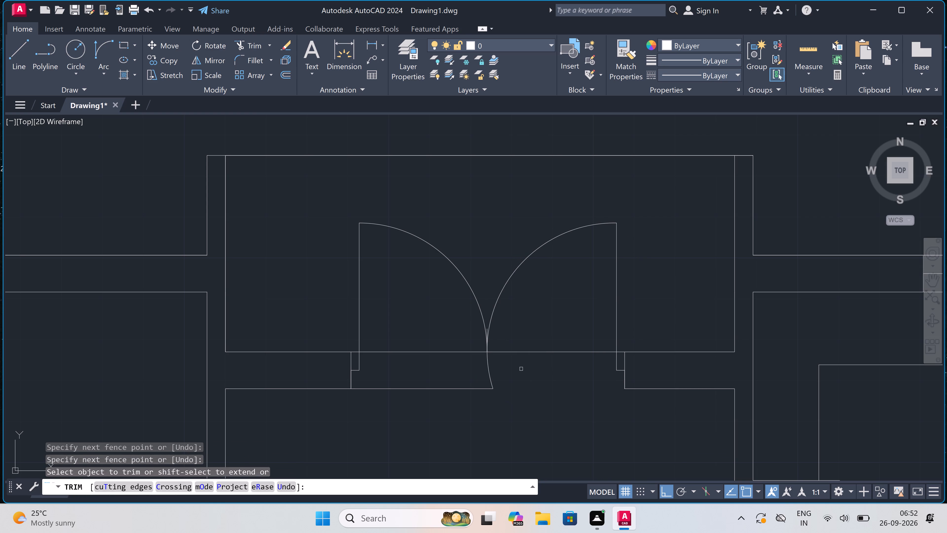
pyautogui.click(534, 346)
pyautogui.click(500, 374)
pyautogui.click(368, 380)
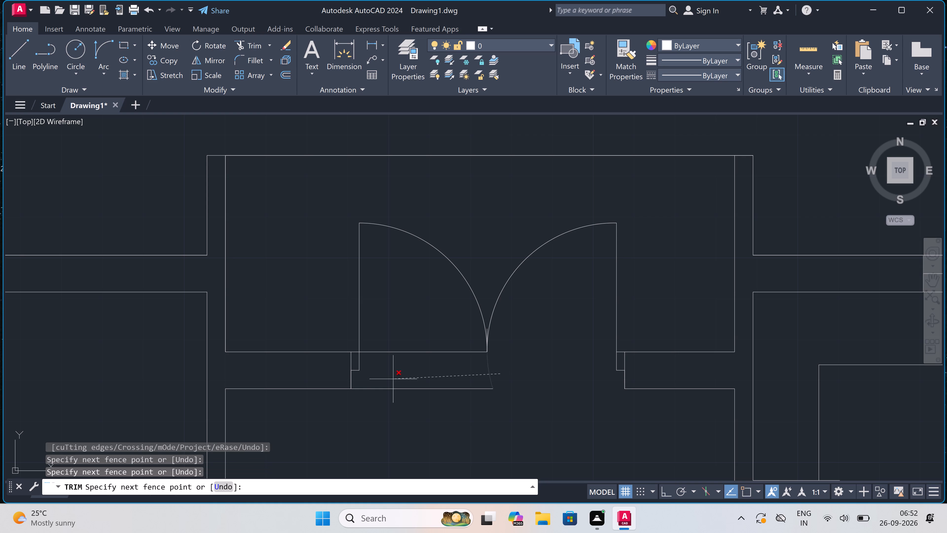
pyautogui.click(371, 418)
pyautogui.click(397, 318)
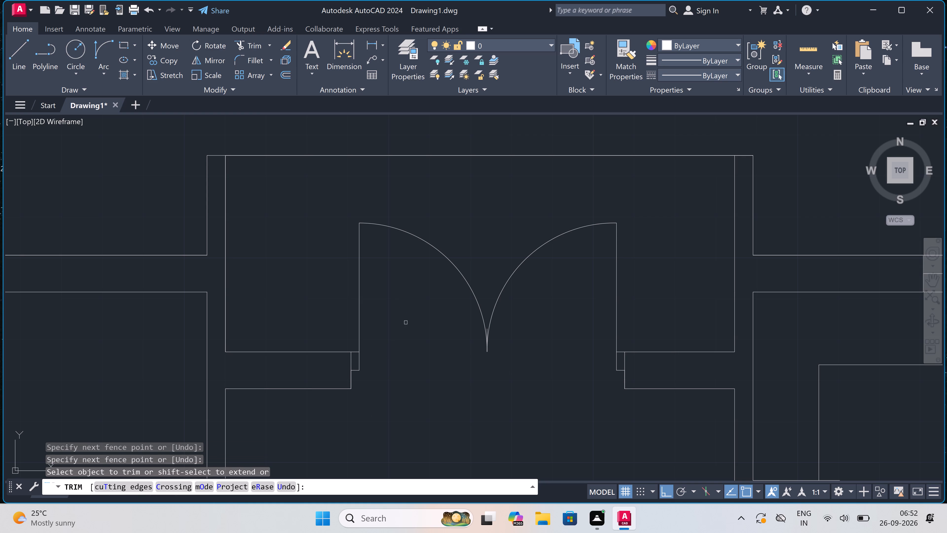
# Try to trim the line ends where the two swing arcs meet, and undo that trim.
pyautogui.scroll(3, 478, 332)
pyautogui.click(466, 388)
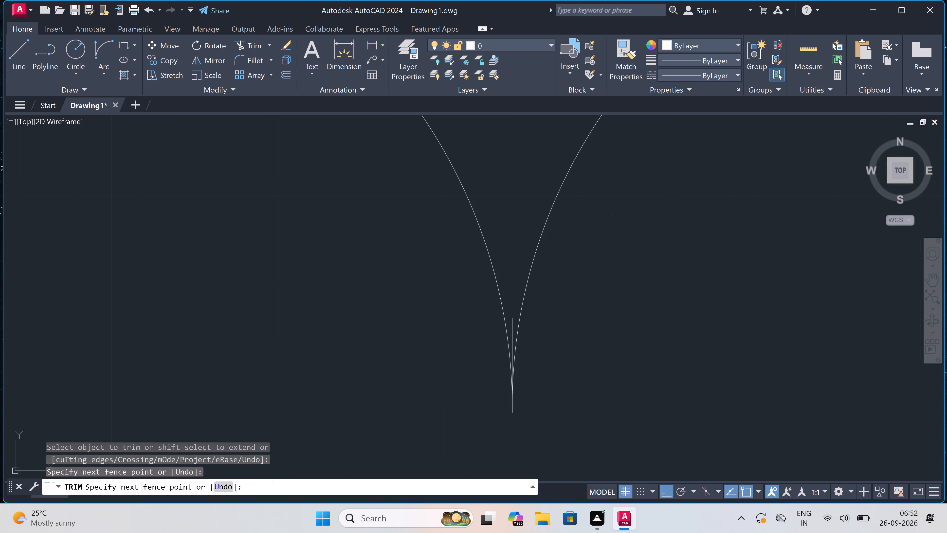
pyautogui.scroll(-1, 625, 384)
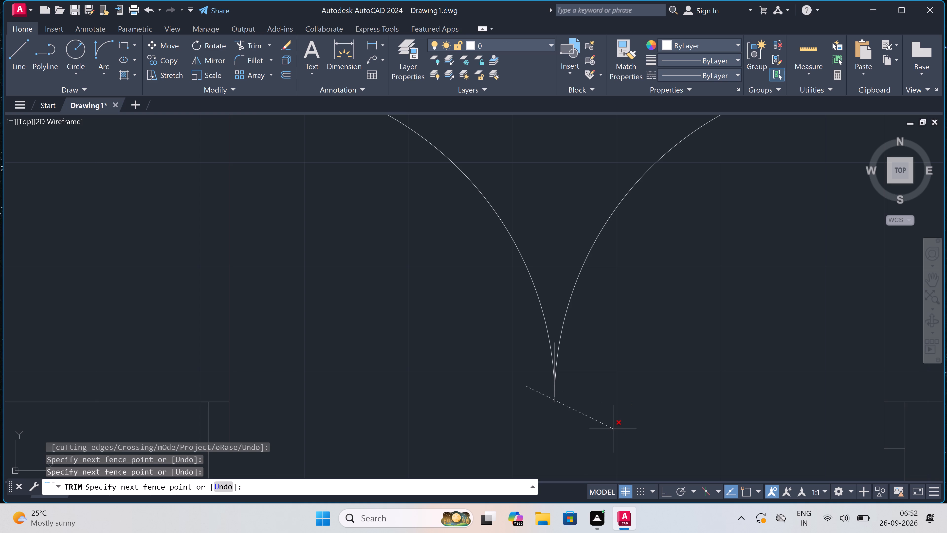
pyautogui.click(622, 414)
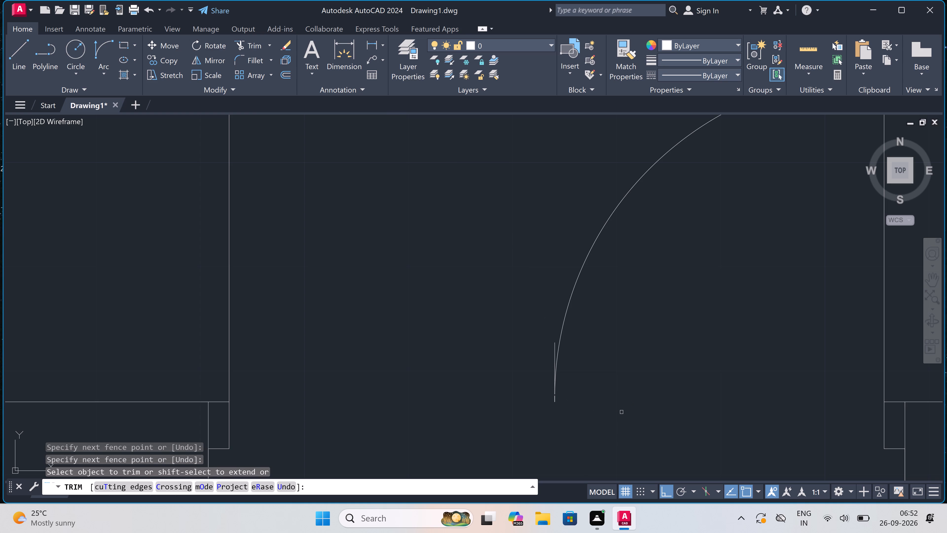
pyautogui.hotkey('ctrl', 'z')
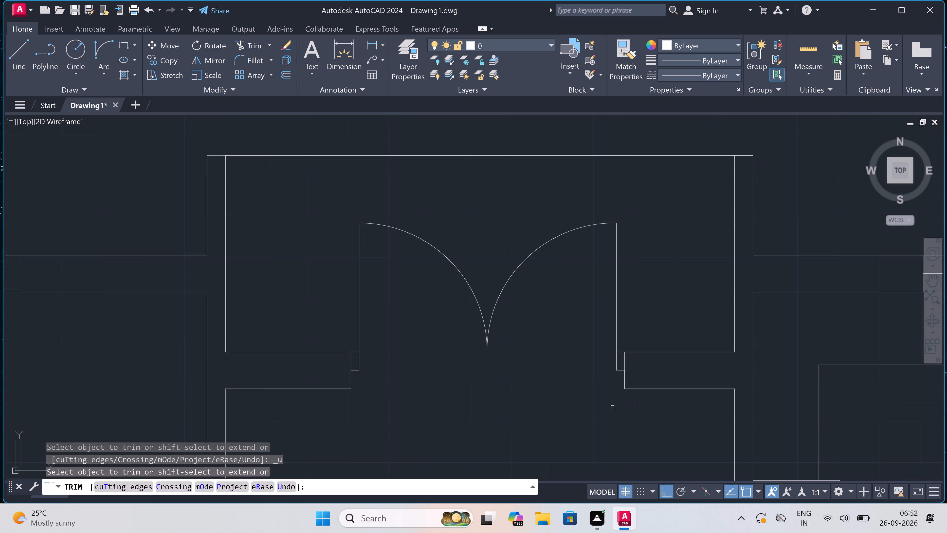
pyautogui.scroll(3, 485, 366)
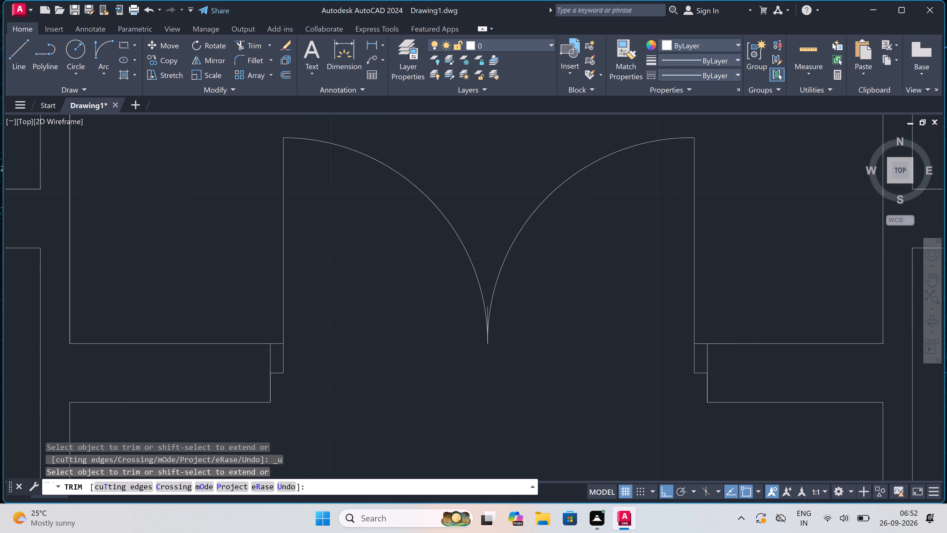
# Trim away the leftover vertical marker line between the double door's two swing arcs.
pyautogui.scroll(3, 482, 219)
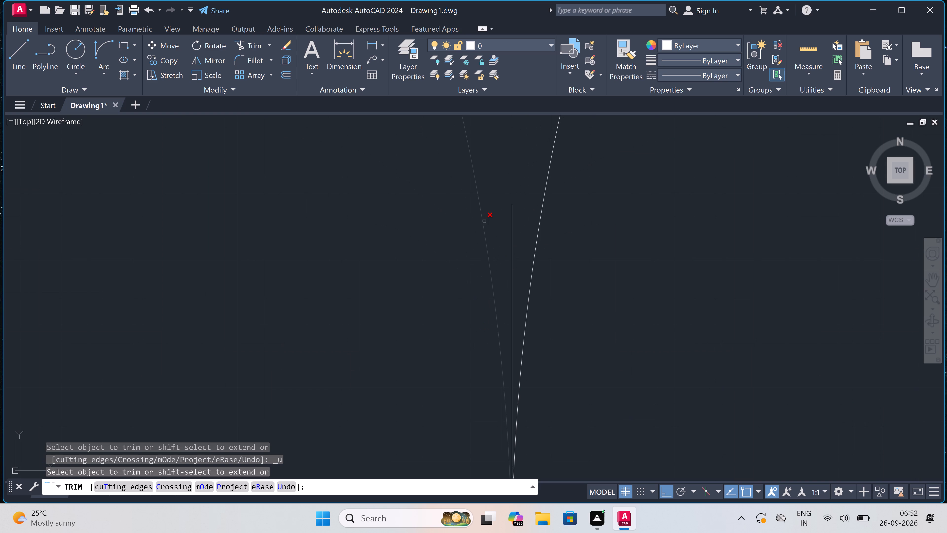
pyautogui.click(512, 240)
pyautogui.scroll(-7, 484, 264)
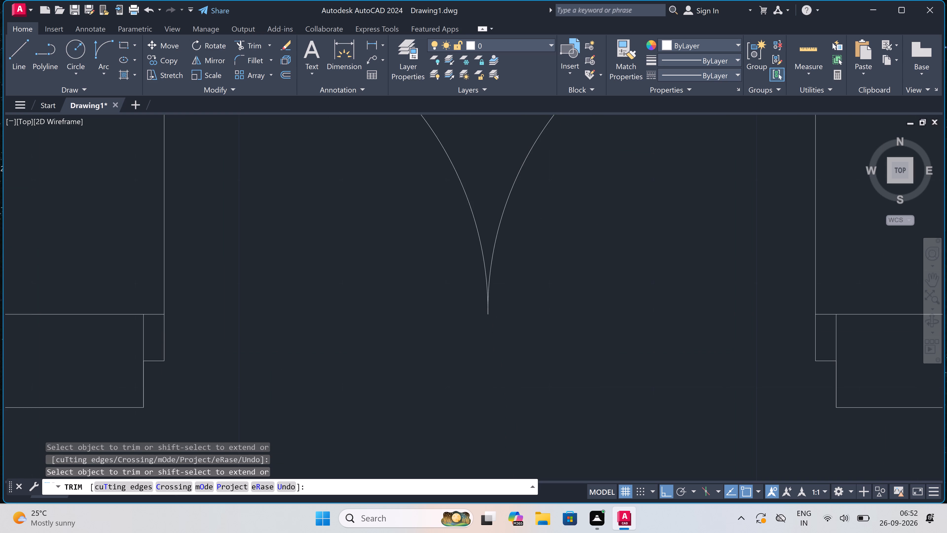
pyautogui.scroll(-5, 484, 265)
pyautogui.press('Escape')
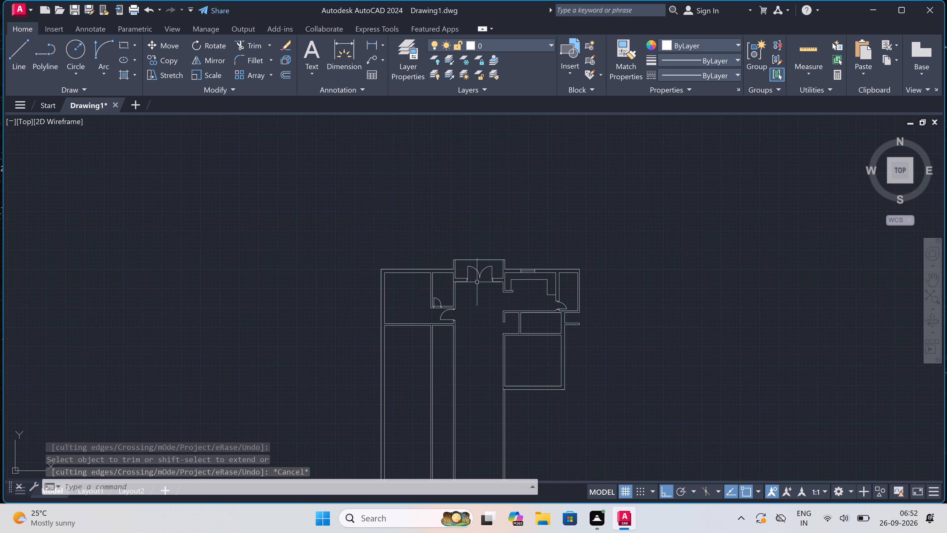
# Draw the left jamb across the large lower room's top wall near its left corner, with a 2" stop and a 3' leaf downward.
pyautogui.write('l')
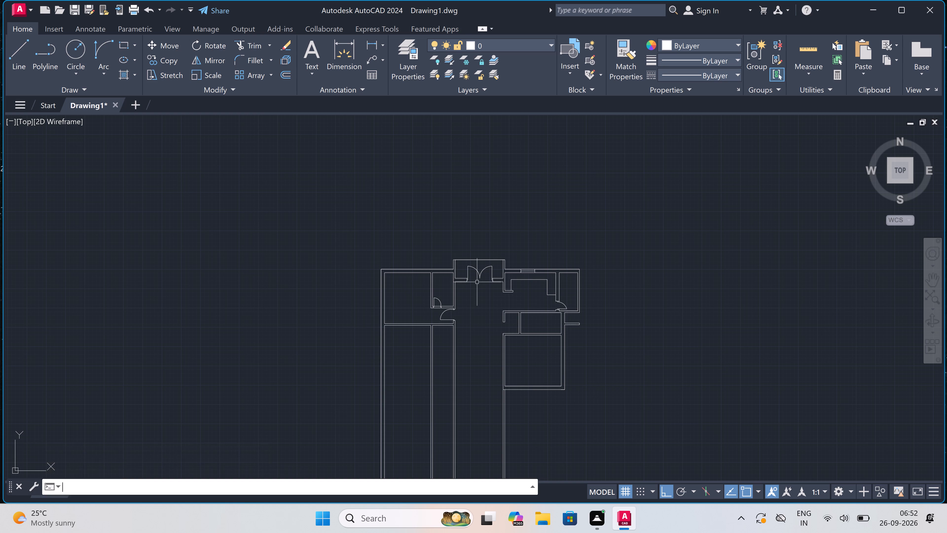
pyautogui.press('space')
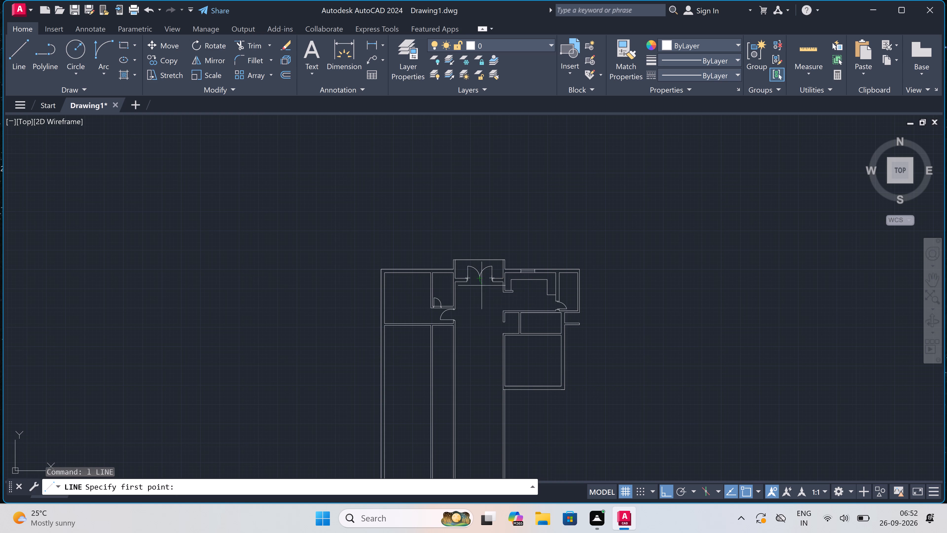
pyautogui.scroll(2, 527, 329)
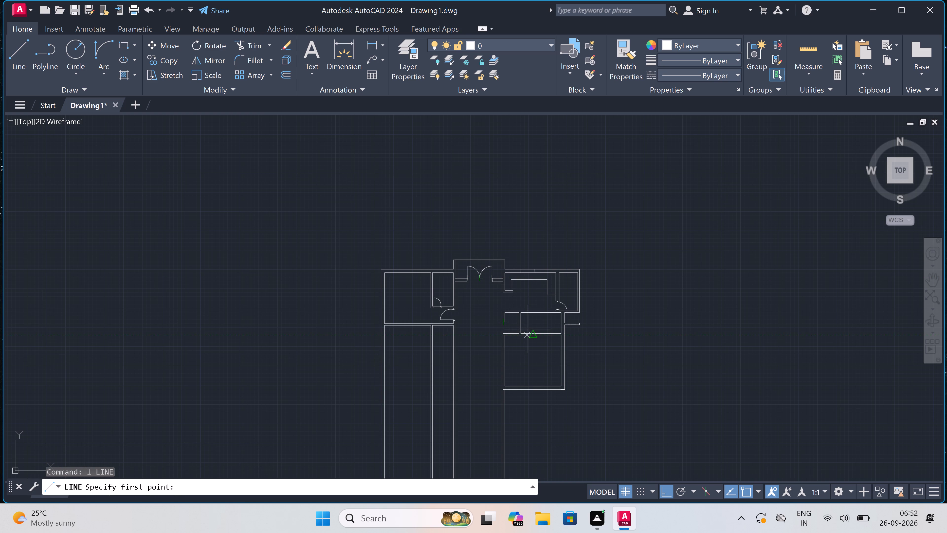
pyautogui.scroll(2, 478, 347)
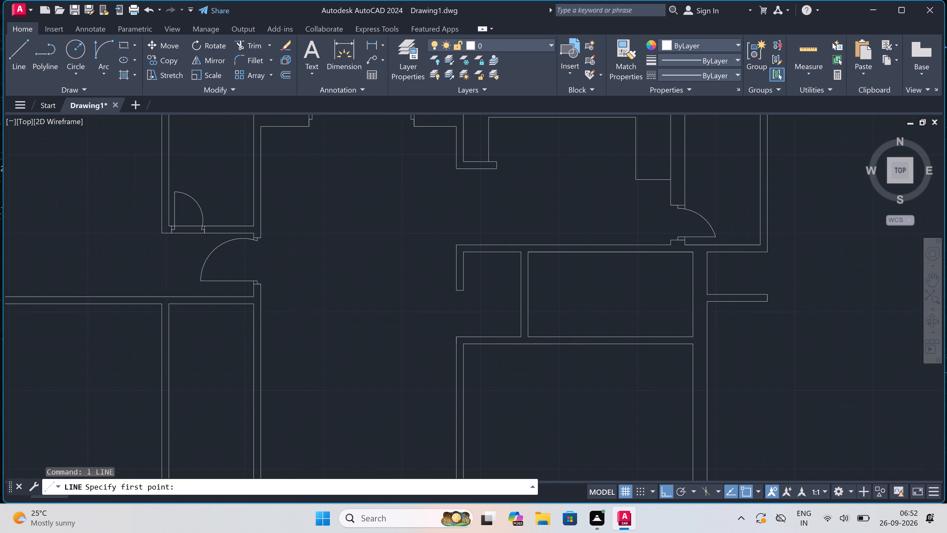
pyautogui.scroll(1, 478, 347)
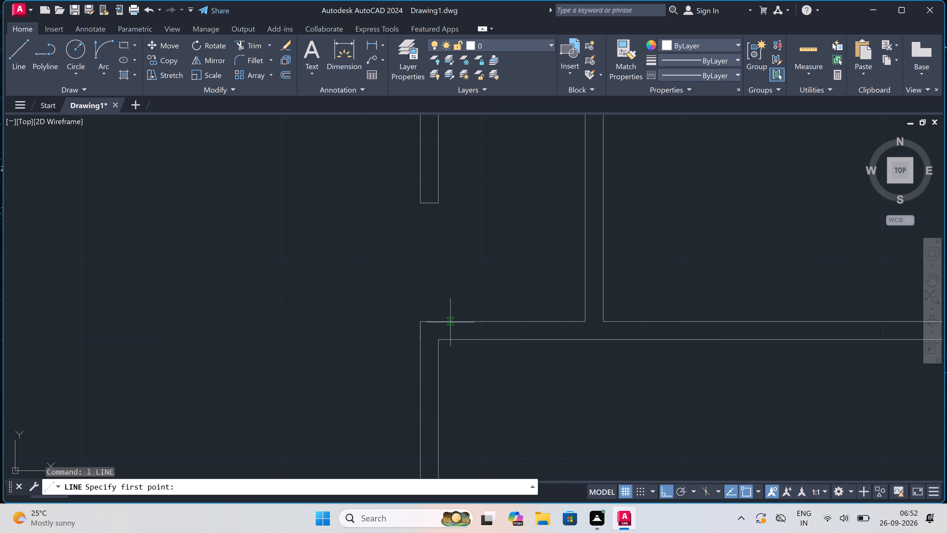
pyautogui.click(451, 323)
pyautogui.click(450, 339)
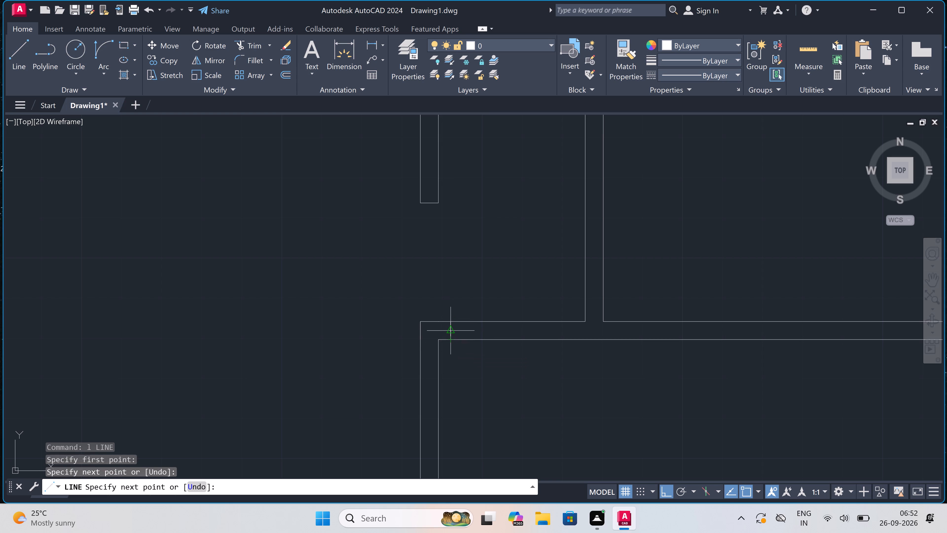
pyautogui.doubleClick(452, 329)
pyautogui.press('2')
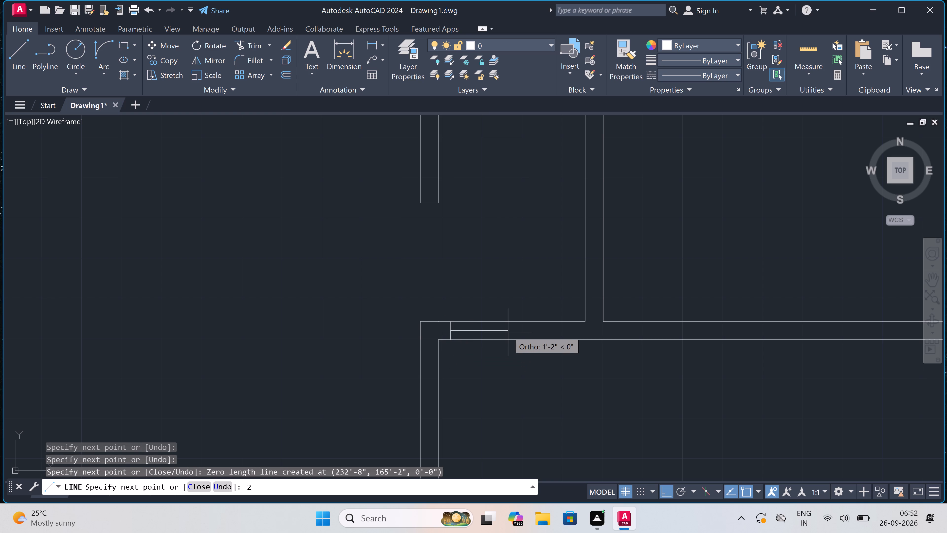
pyautogui.write('"')
pyautogui.press('space')
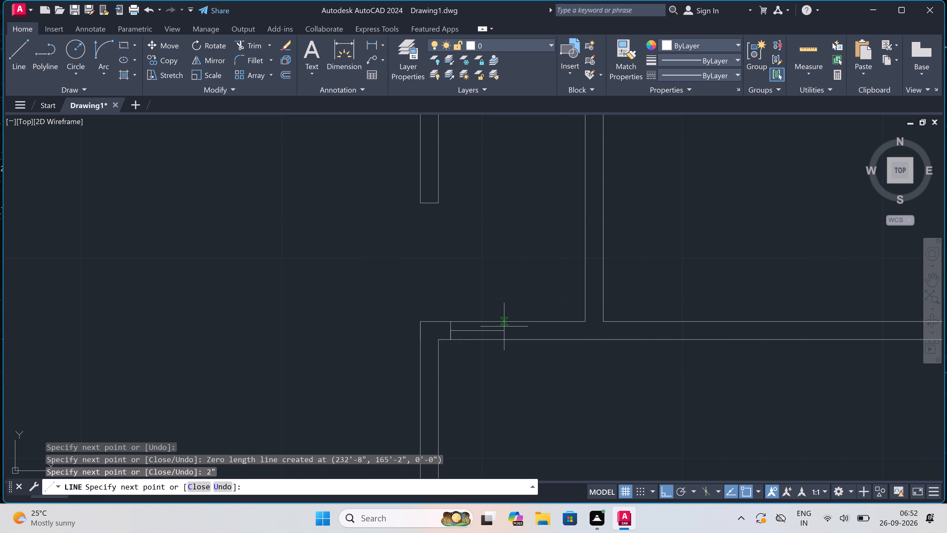
pyautogui.write("3'")
pyautogui.press('space')
pyautogui.press('Escape')
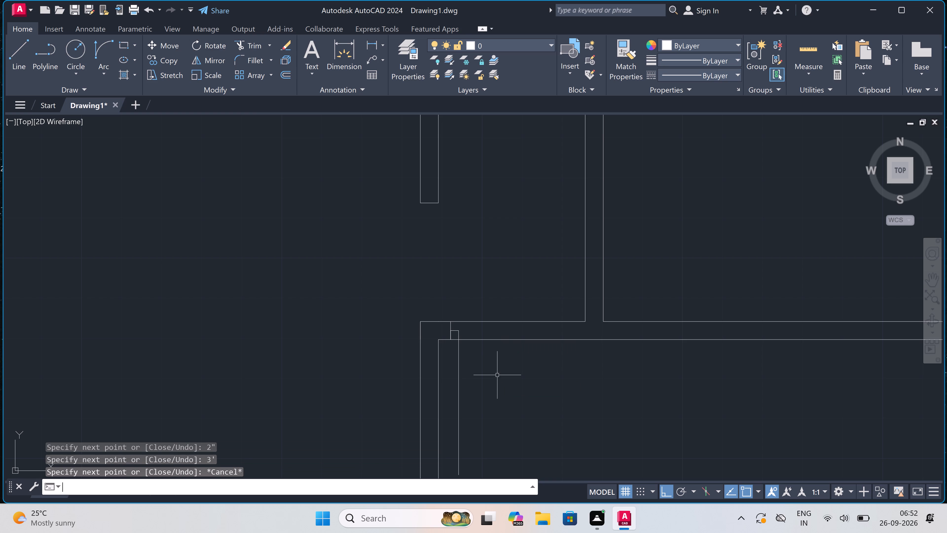
# Draw the opposite jamb across the same wall just left of the partition, with a 2" stop from its midpoint toward the leaf.
pyautogui.press('space')
pyautogui.scroll(-1, 502, 352)
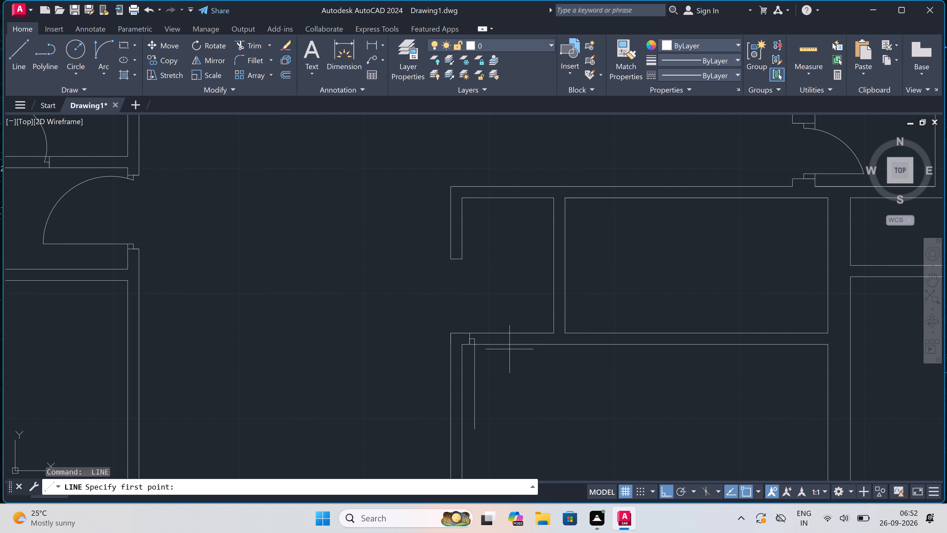
pyautogui.scroll(1, 545, 341)
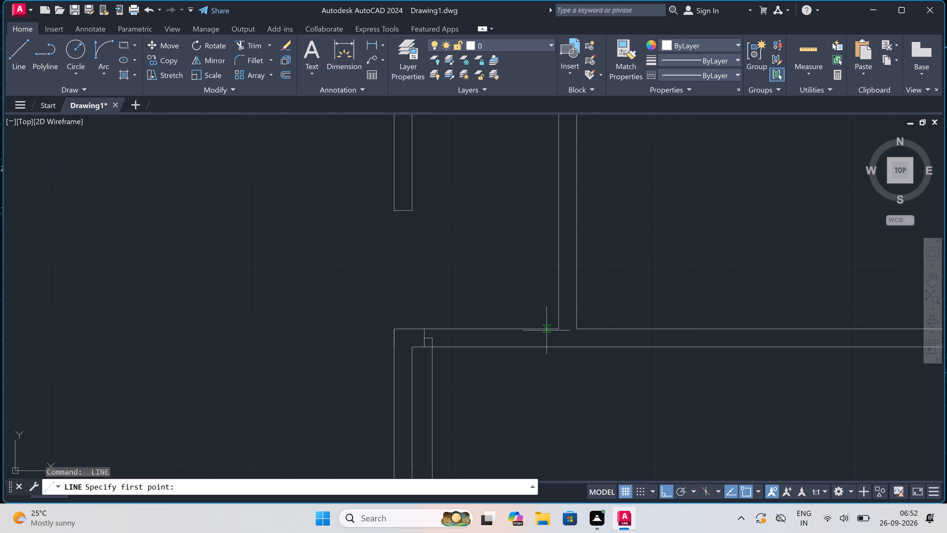
pyautogui.click(546, 330)
pyautogui.click(545, 350)
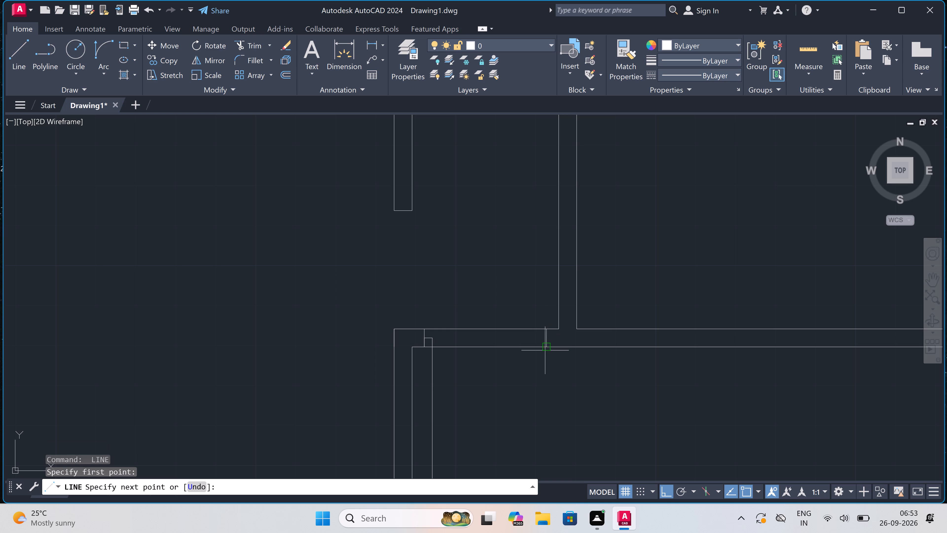
pyautogui.click(544, 341)
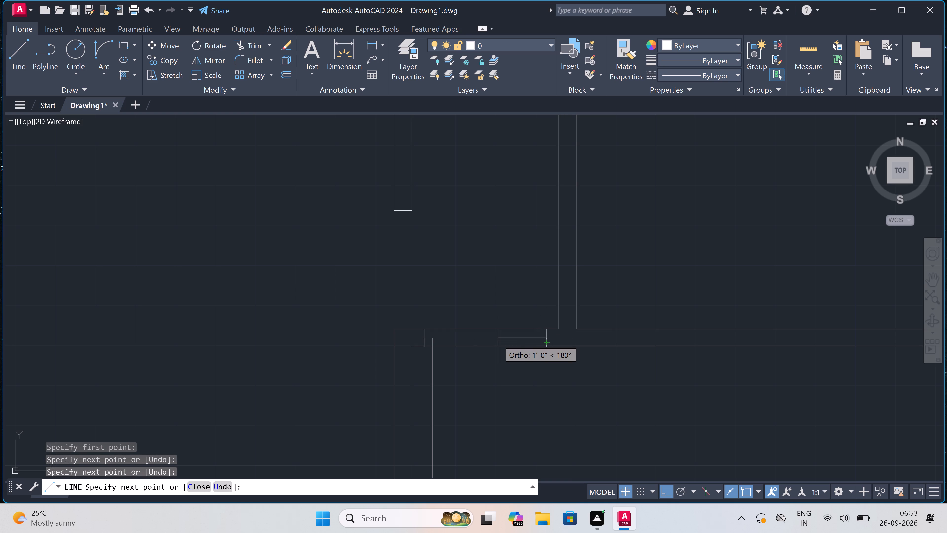
pyautogui.press('2')
pyautogui.write('"')
pyautogui.press('space')
pyautogui.press('Escape')
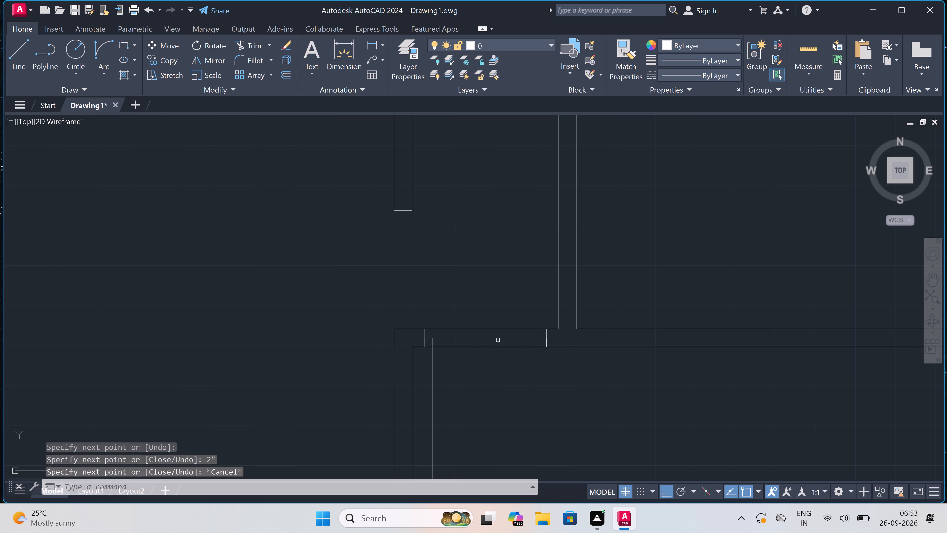
# Draw the door's swing arc from the 3' leaf's free end to the end of the opposite jamb's stop.
pyautogui.scroll(-2, 493, 337)
pyautogui.scroll(2, 494, 371)
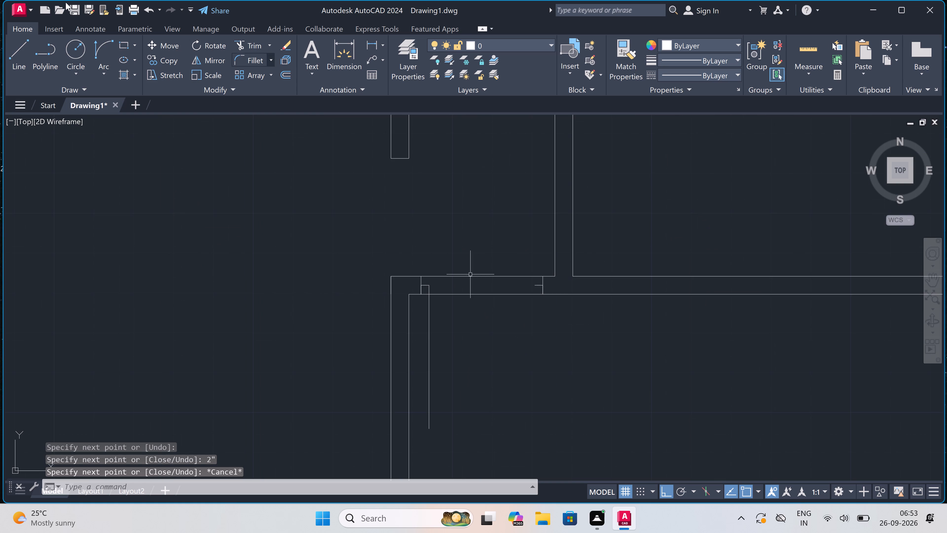
pyautogui.click(95, 49)
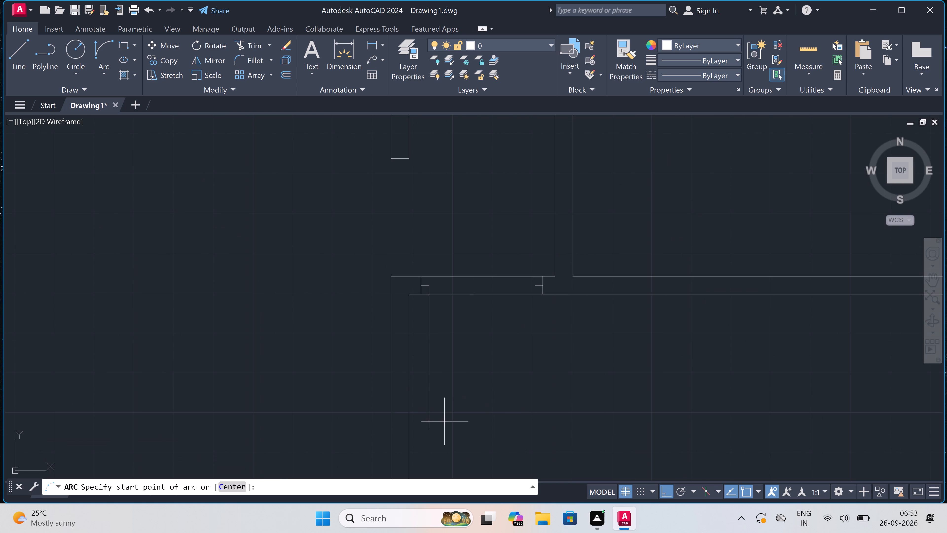
pyautogui.click(429, 430)
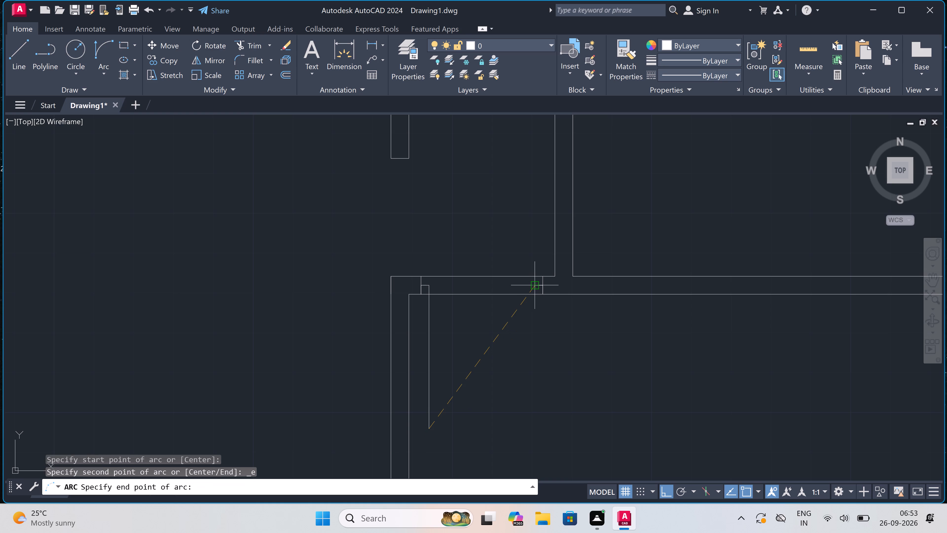
pyautogui.click(532, 288)
pyautogui.click(558, 348)
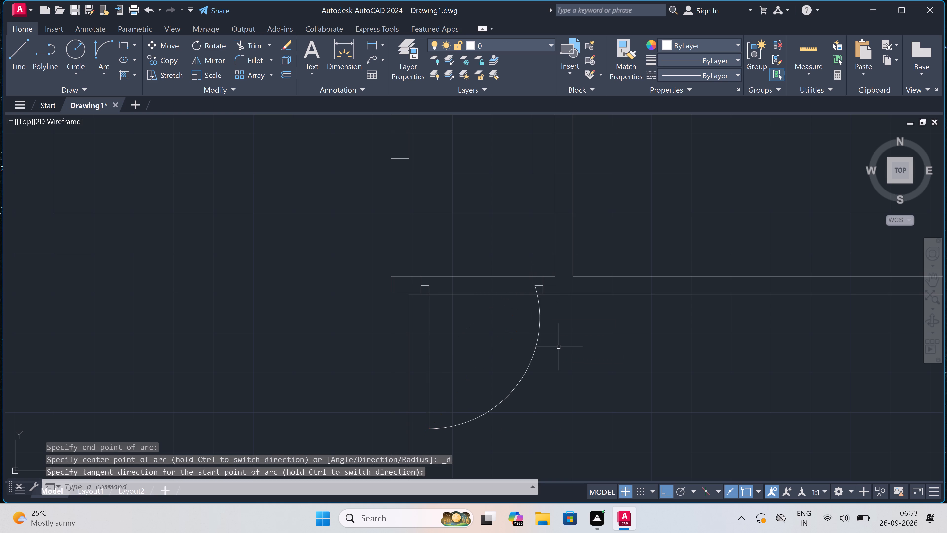
# Trim both wall faces between the two jambs to open the doorway of the 3' leaf door.
pyautogui.write('tr')
pyautogui.press('space')
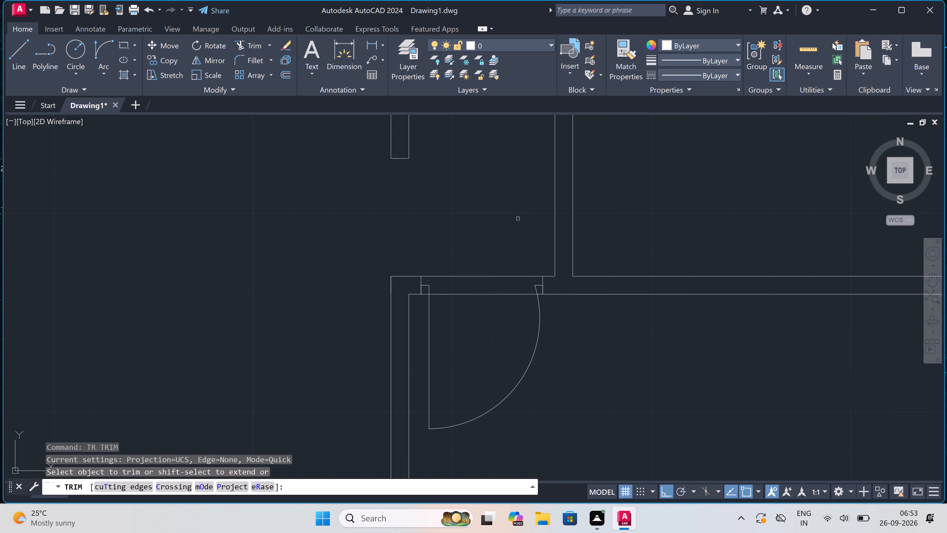
pyautogui.click(505, 238)
pyautogui.click(496, 332)
pyautogui.scroll(-2, 483, 326)
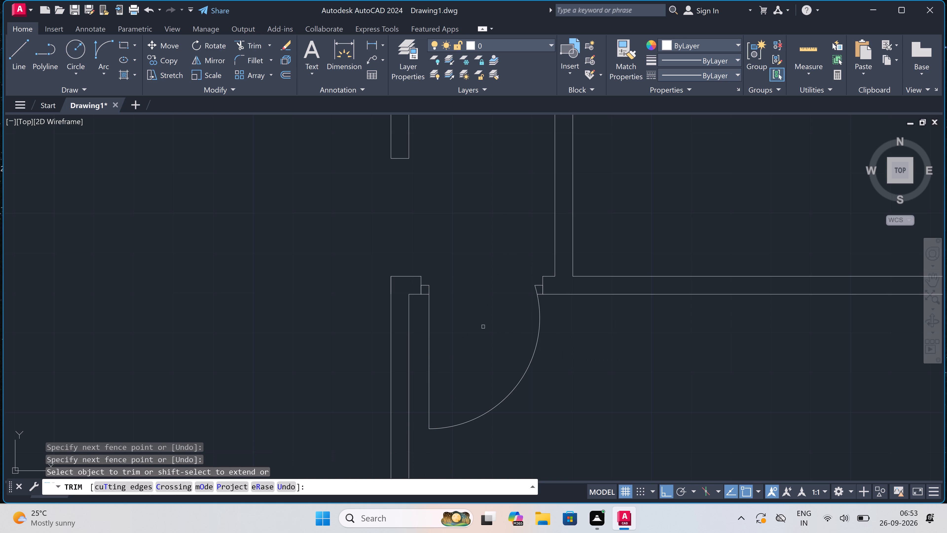
pyautogui.scroll(-2, 483, 326)
pyautogui.scroll(3, 525, 304)
pyautogui.scroll(1, 461, 315)
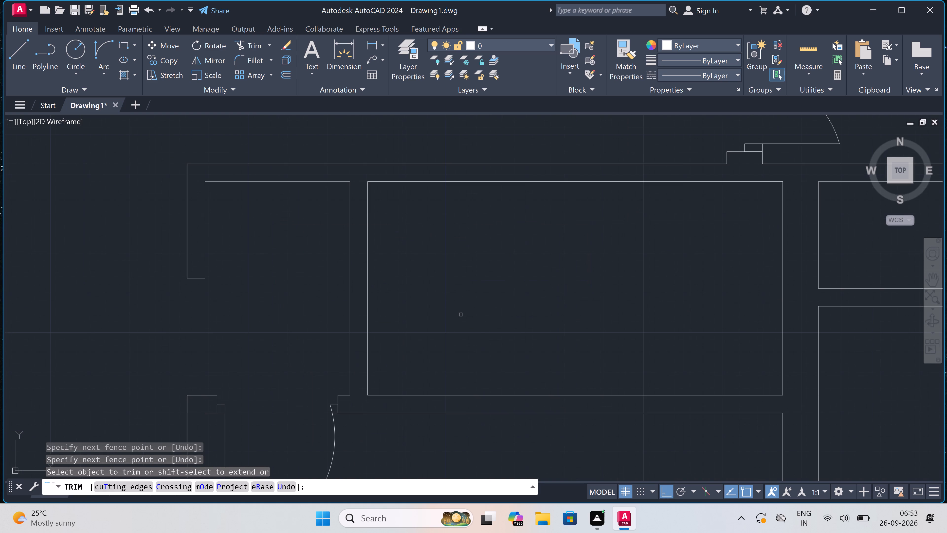
pyautogui.press('Escape')
# Draw a jamb across the same wall just right of the partition, with a 2" stop and a 2' leaf upward into the middle room.
pyautogui.write('l')
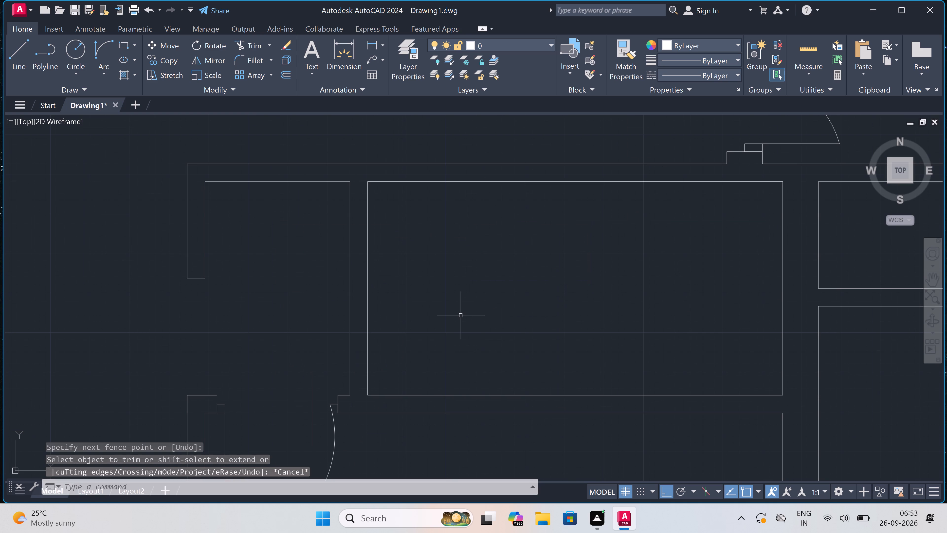
pyautogui.press('space')
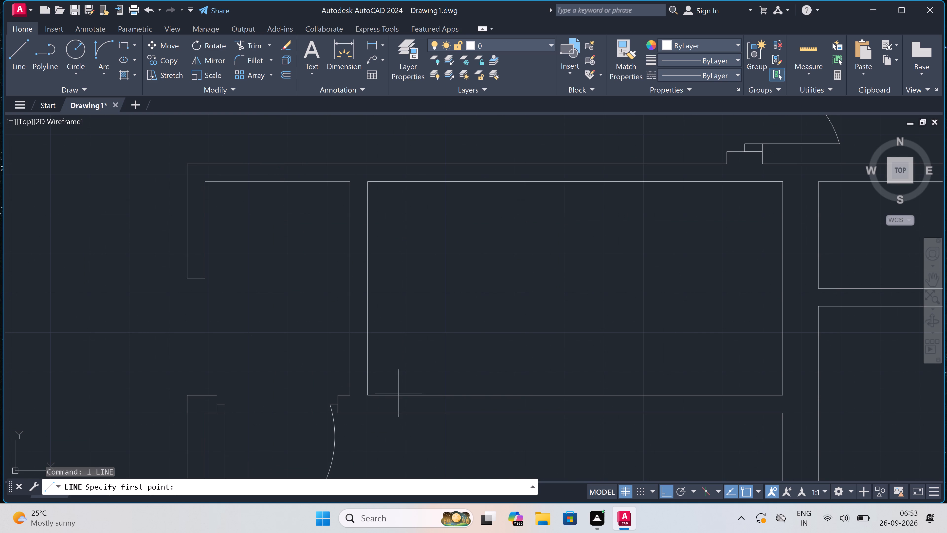
pyautogui.click(389, 397)
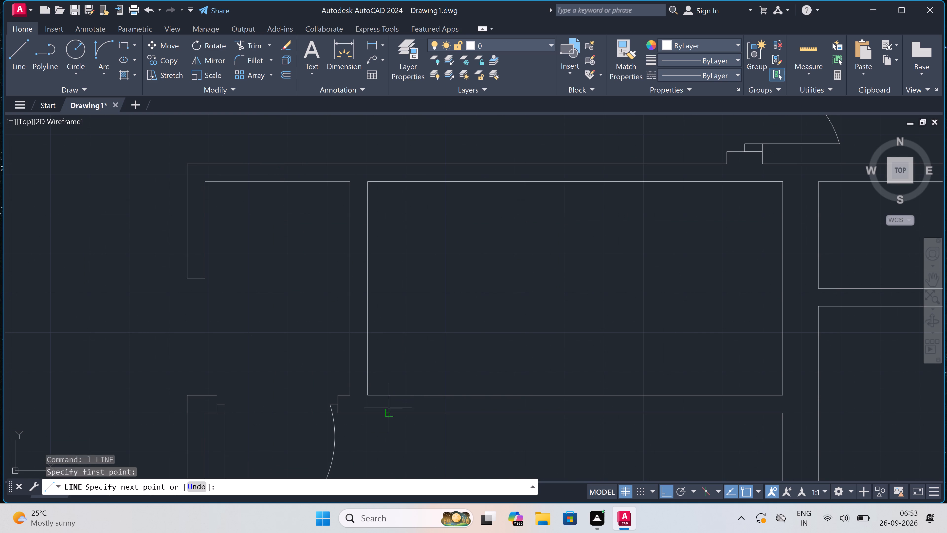
pyautogui.click(386, 414)
pyautogui.click(386, 407)
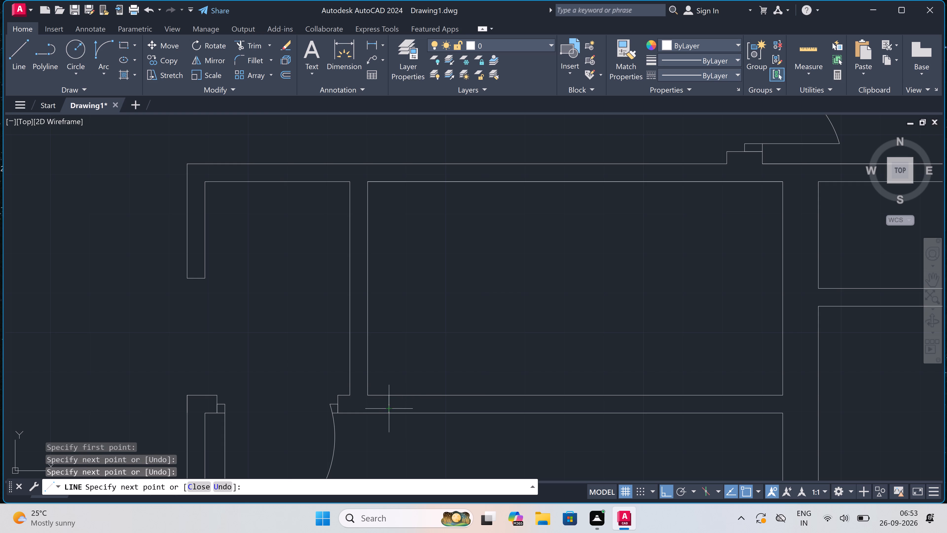
pyautogui.press('2')
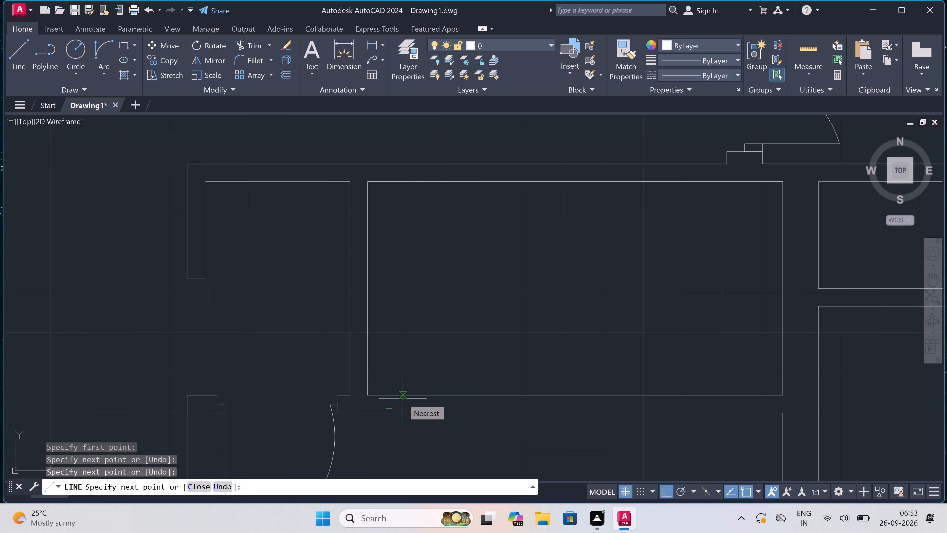
pyautogui.write('"')
pyautogui.press('space')
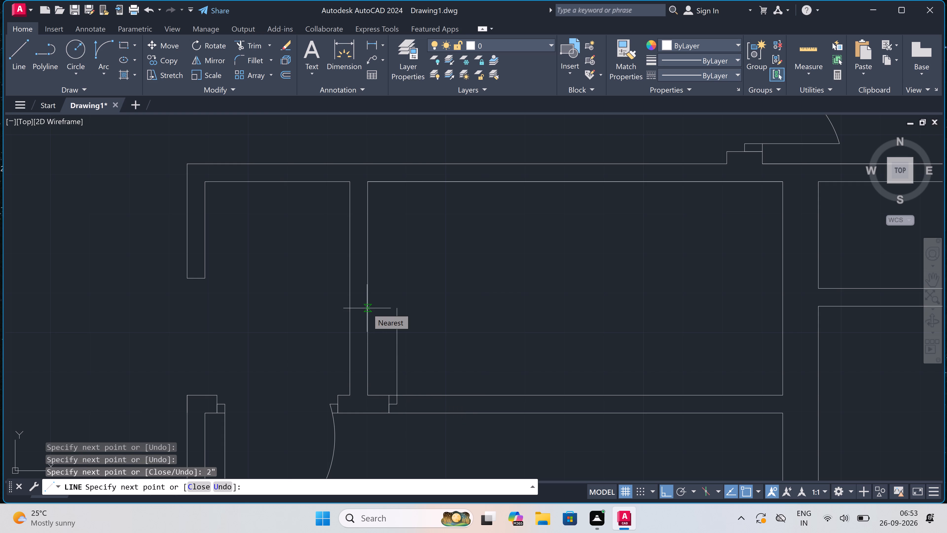
pyautogui.write("2'")
pyautogui.press('space')
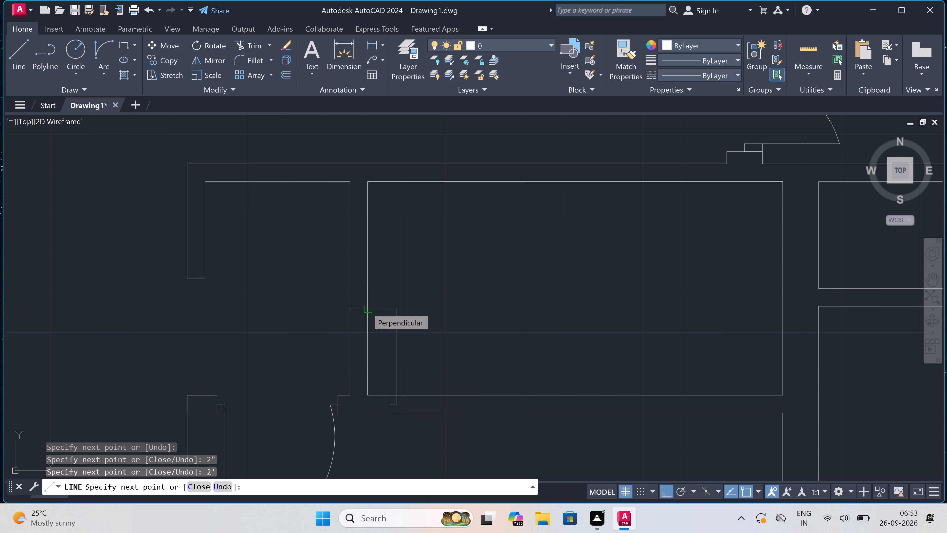
pyautogui.press('Escape')
# Draw the opposite jamb across the wall to the right of the 2' leaf and start its stop from the jamb's midpoint.
pyautogui.press('space')
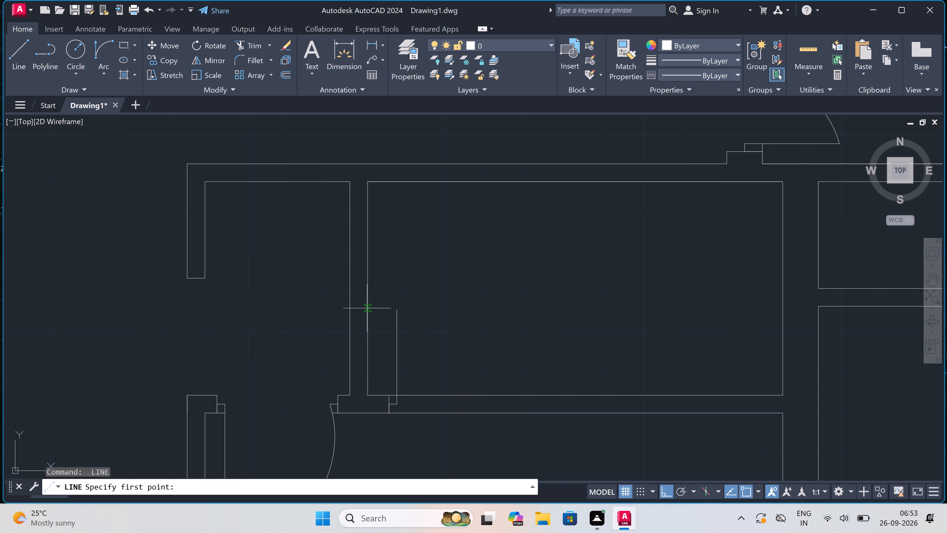
pyautogui.click(483, 394)
pyautogui.click(484, 409)
pyautogui.click(484, 404)
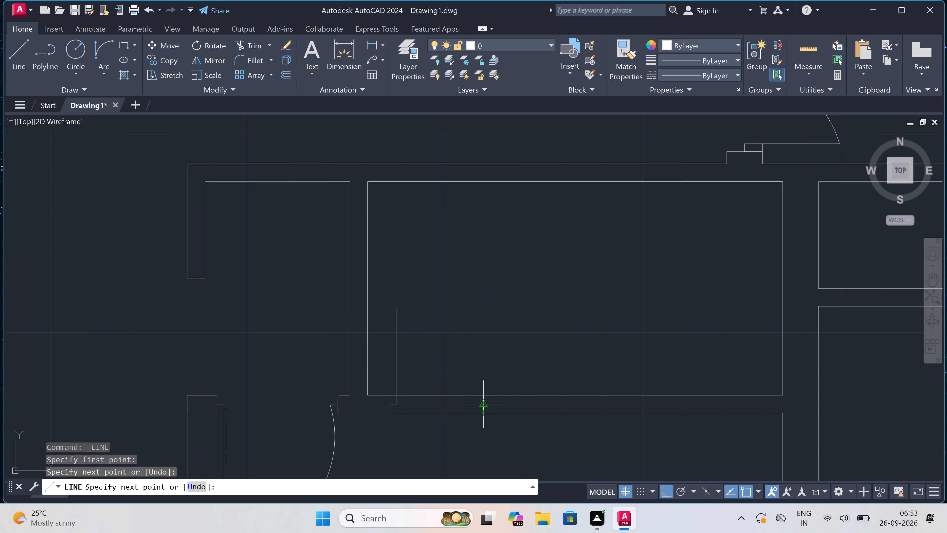
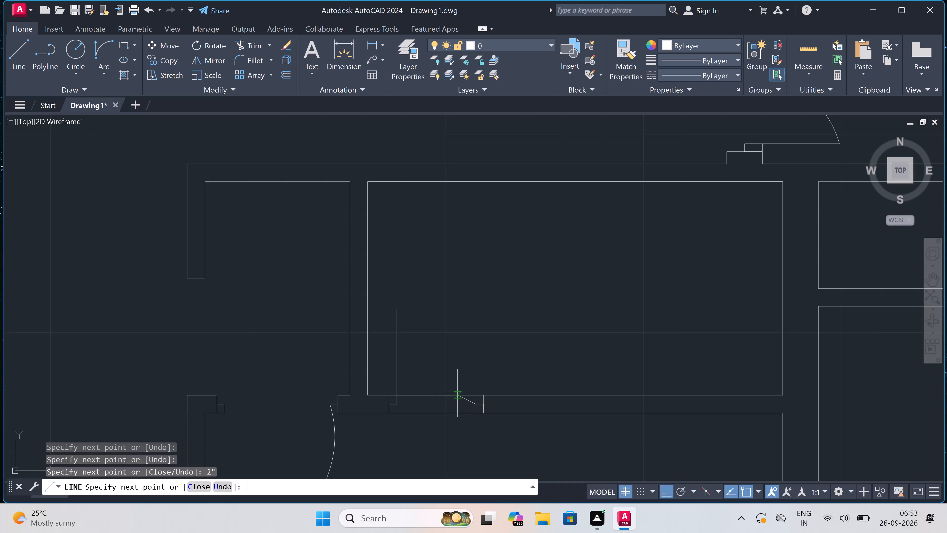
# Draw the door's swing arc from the 2' leaf's free end to the end of the opposite jamb's stop.
pyautogui.press('Escape')
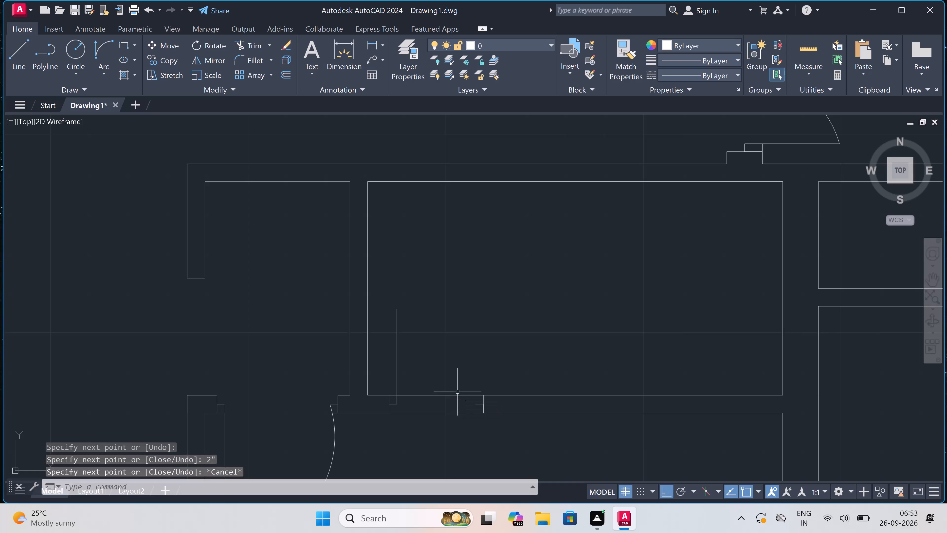
pyautogui.click(105, 49)
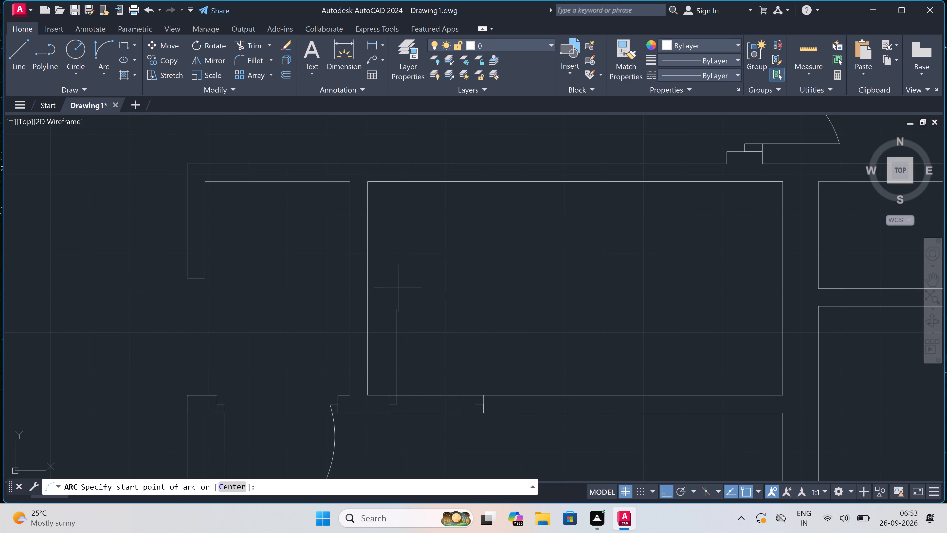
pyautogui.click(398, 306)
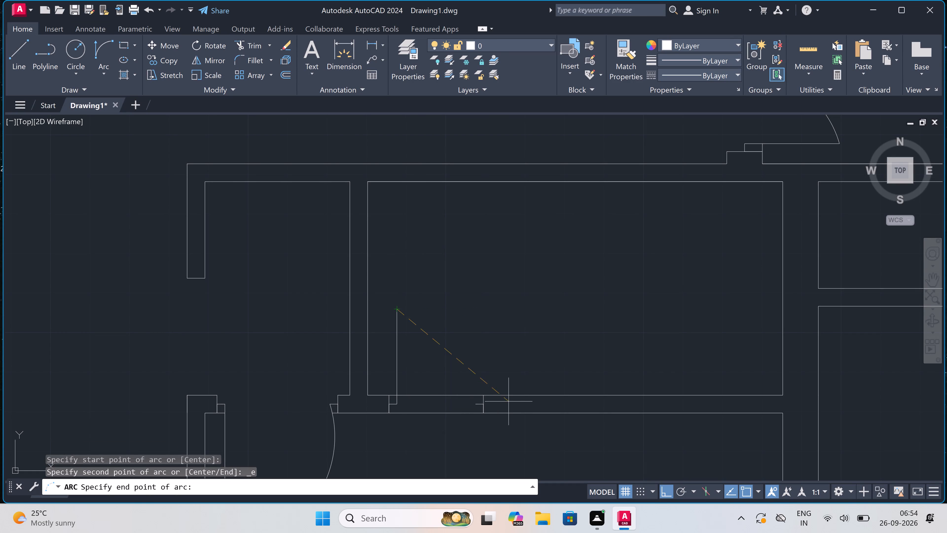
pyautogui.click(474, 402)
pyautogui.click(493, 327)
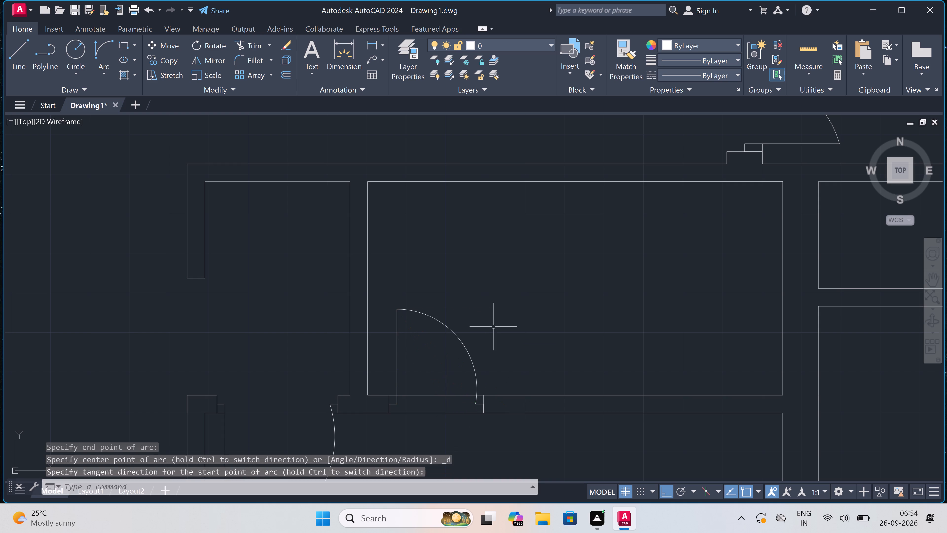
# Trim both wall faces between the two jambs to open the doorway of the 2' leaf door.
pyautogui.write('tr')
pyautogui.press('space')
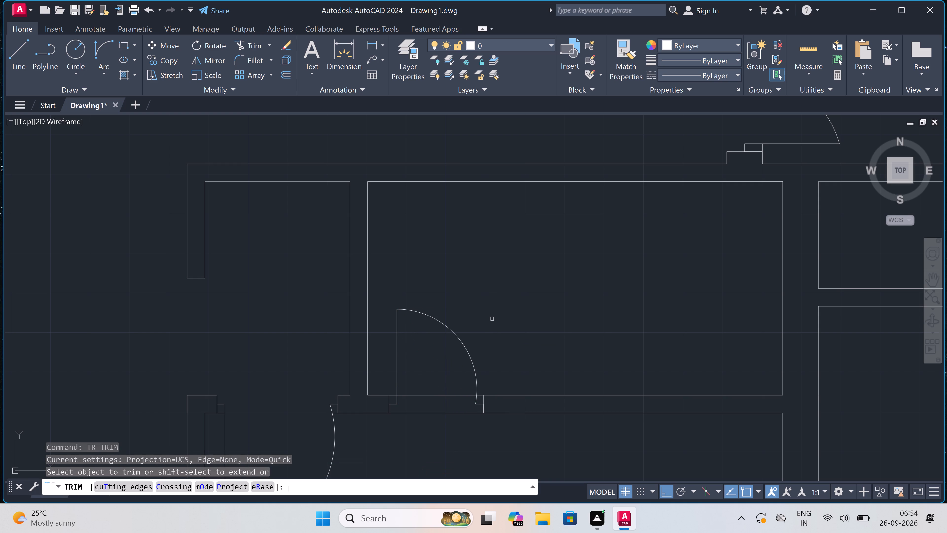
pyautogui.scroll(-2, 484, 314)
pyautogui.scroll(2, 463, 350)
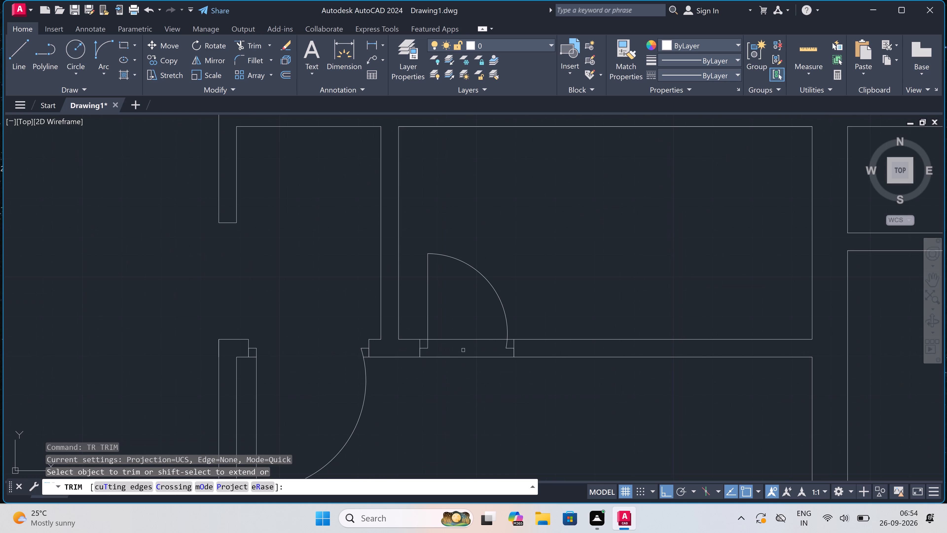
pyautogui.click(461, 316)
pyautogui.click(461, 388)
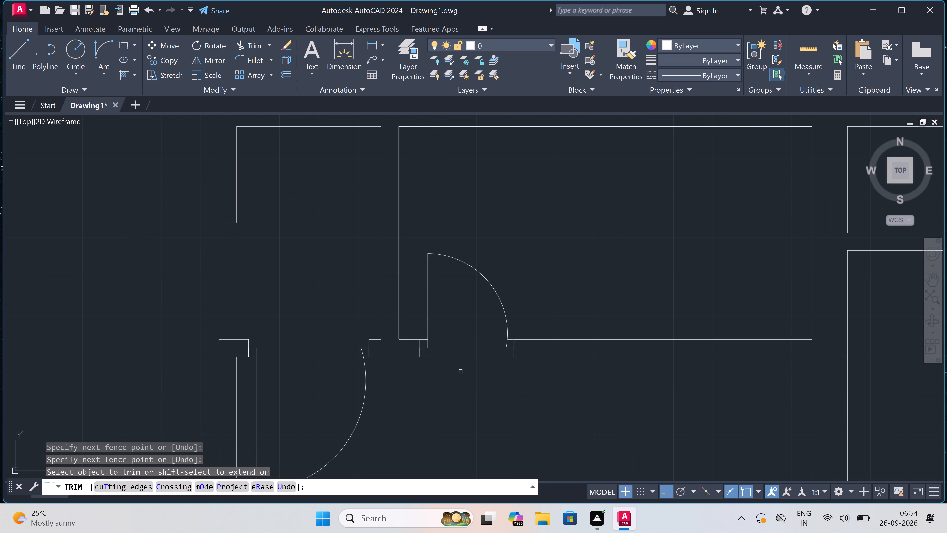
pyautogui.scroll(-4, 461, 388)
pyautogui.scroll(3, 487, 363)
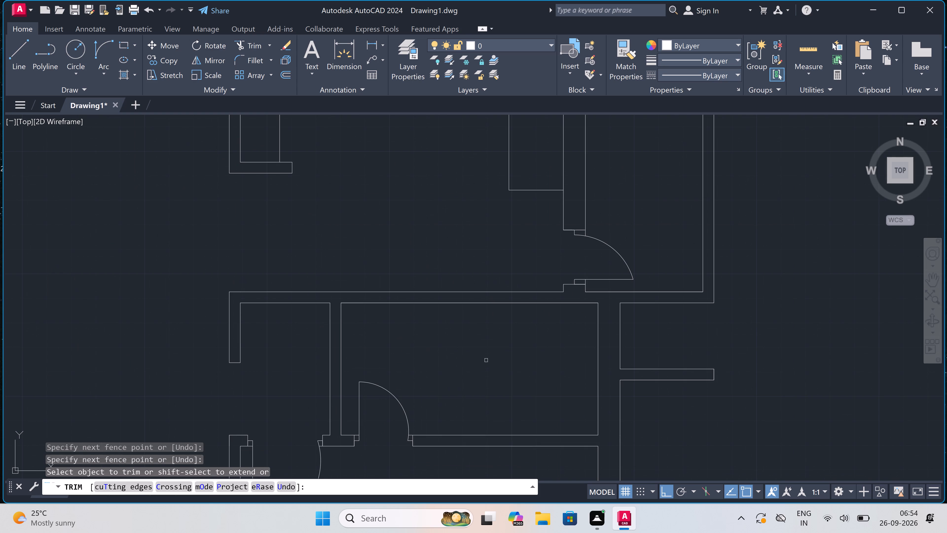
pyautogui.press('Escape')
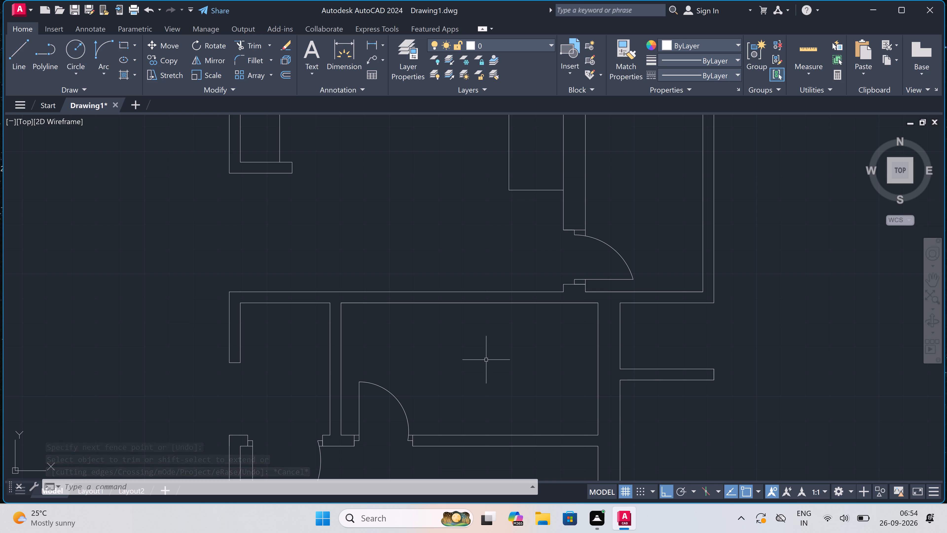
# Draw a jamb line across the 9" wall on the middle room's right side, just above the room's lower corner.
pyautogui.press('l')
pyautogui.press('space')
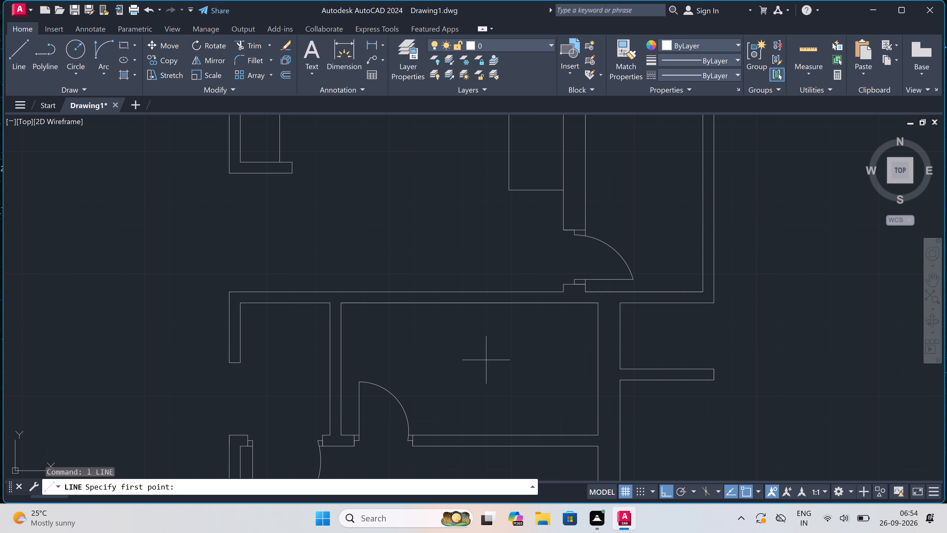
pyautogui.scroll(-1, 486, 343)
pyautogui.scroll(1, 580, 421)
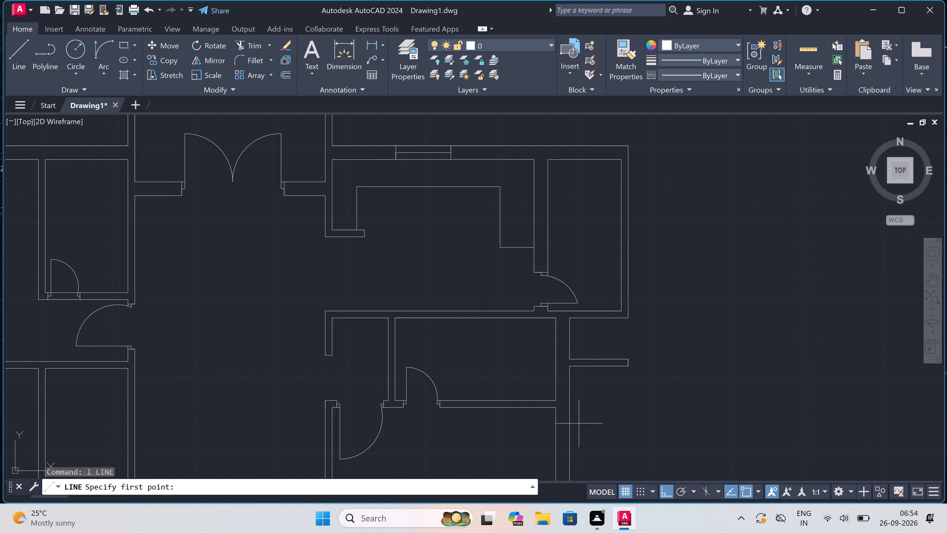
pyautogui.scroll(1, 560, 378)
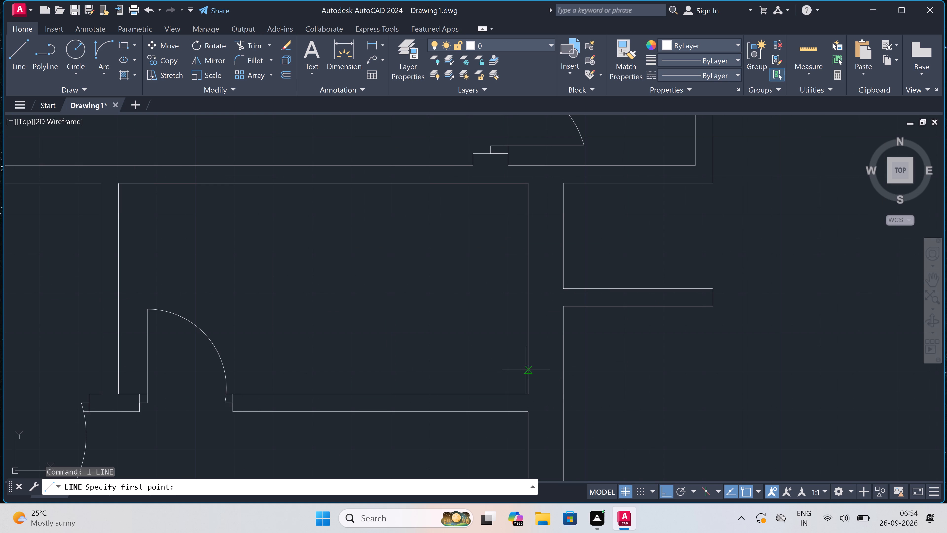
pyautogui.click(529, 371)
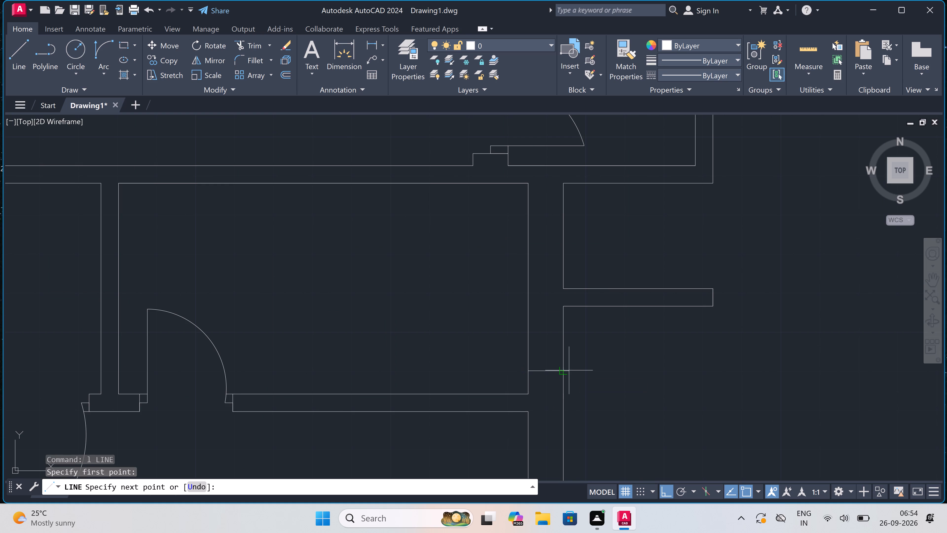
pyautogui.click(565, 367)
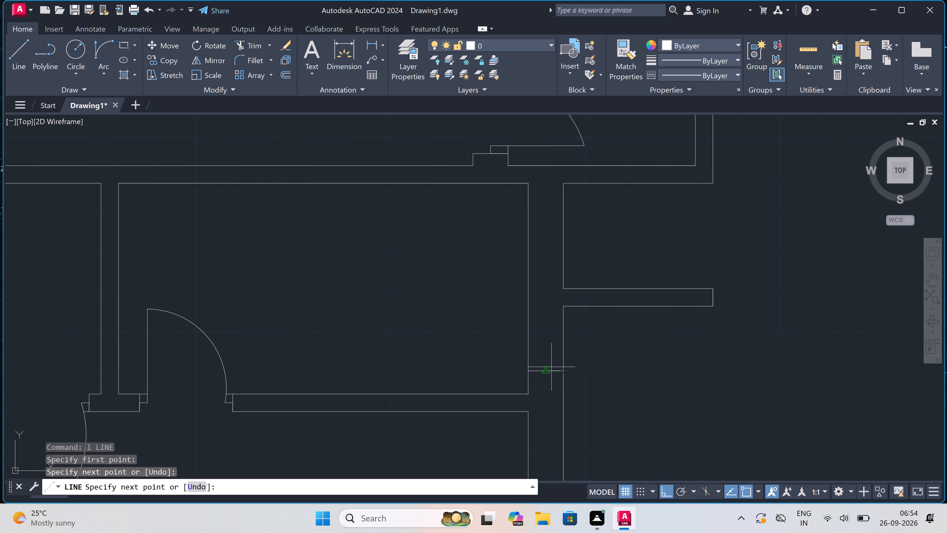
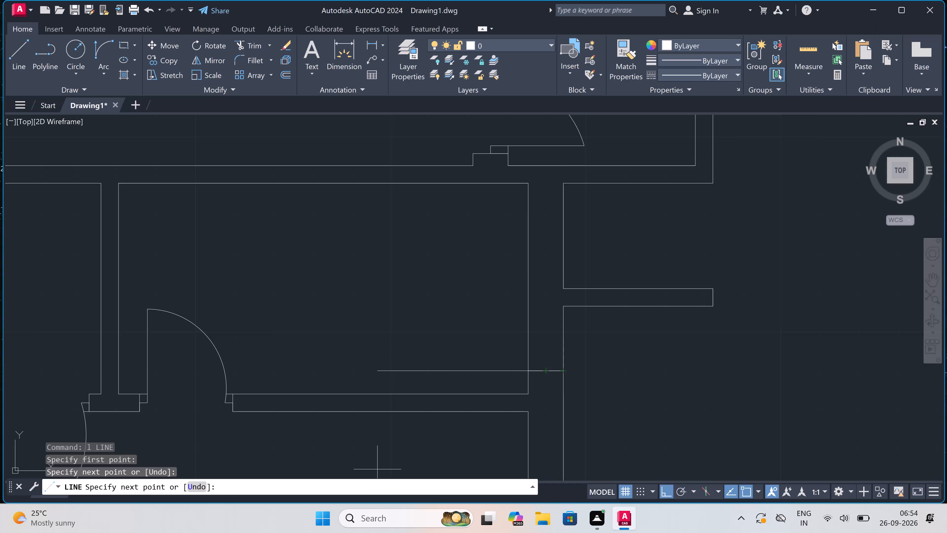
# Draw the window's 2' centre line up from the lower jamb line's midpoint and an upper jamb line across the 9" wall.
pyautogui.click(546, 374)
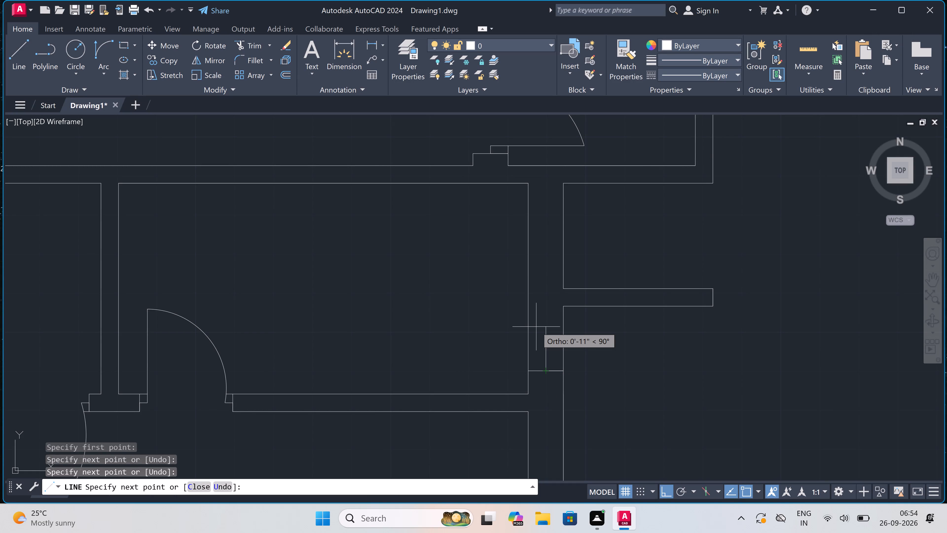
pyautogui.press('2')
pyautogui.write("'")
pyautogui.press('space')
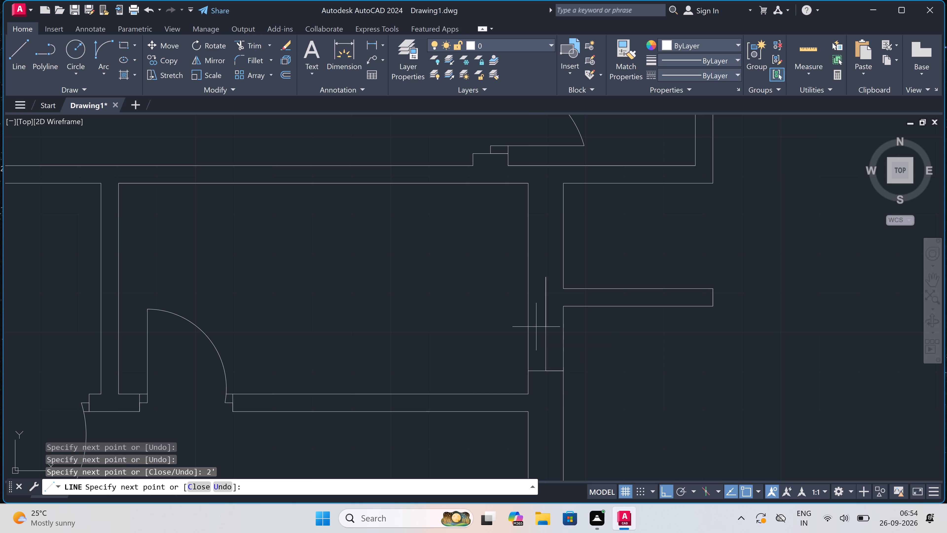
pyautogui.click(531, 276)
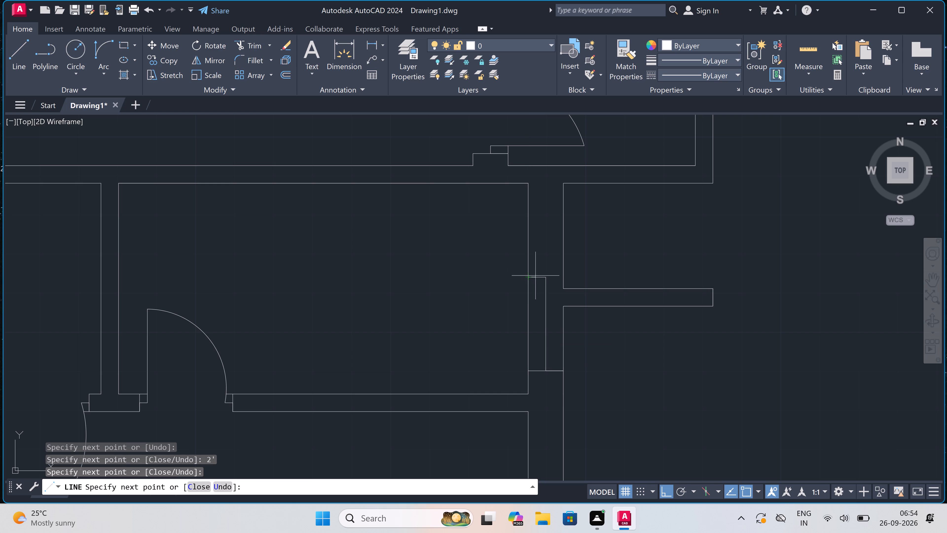
pyautogui.click(561, 276)
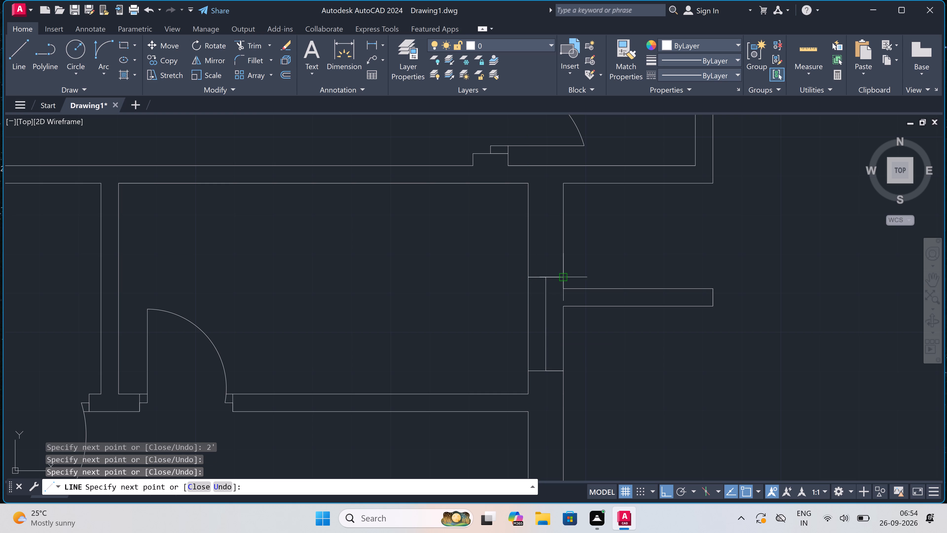
pyautogui.press('Escape')
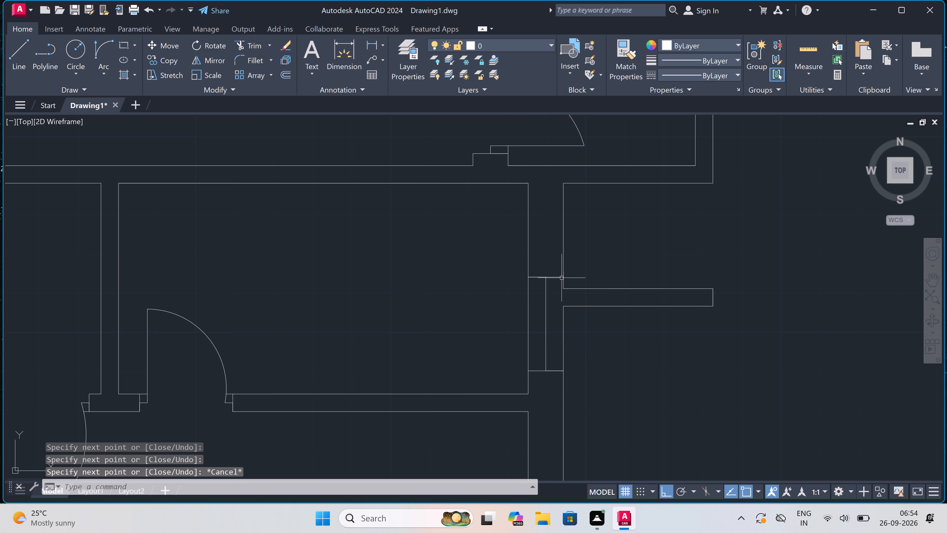
# Move the short 4.5" wall stub beside the window upward along the 9" wall, clear of the window's upper jamb line.
pyautogui.moveTo(711, 267); pyautogui.dragTo(710, 273)
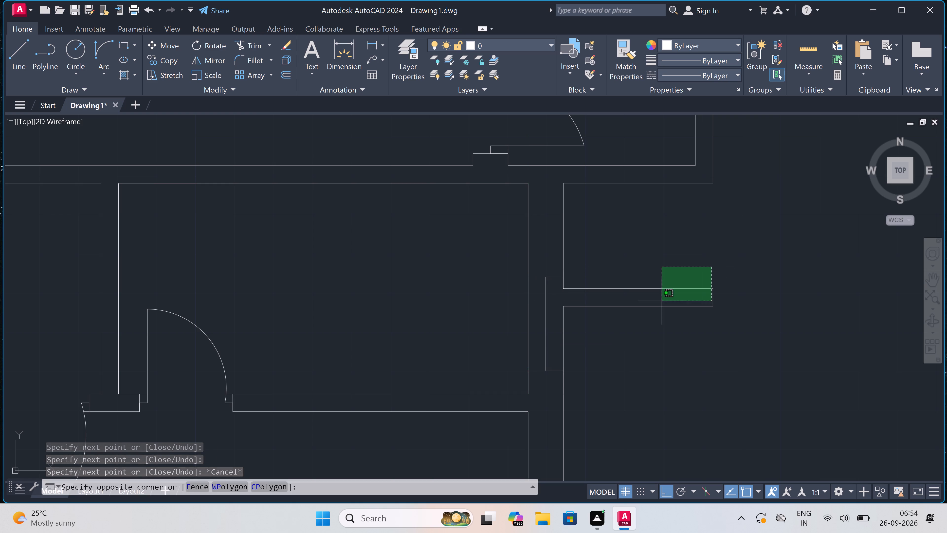
pyautogui.click(589, 360)
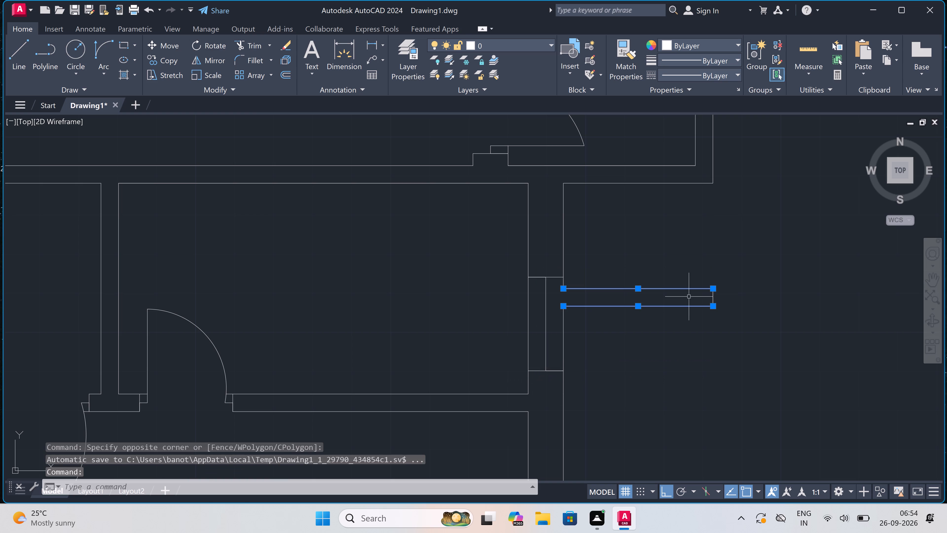
pyautogui.moveTo(745, 275); pyautogui.dragTo(745, 279)
pyautogui.click(691, 321)
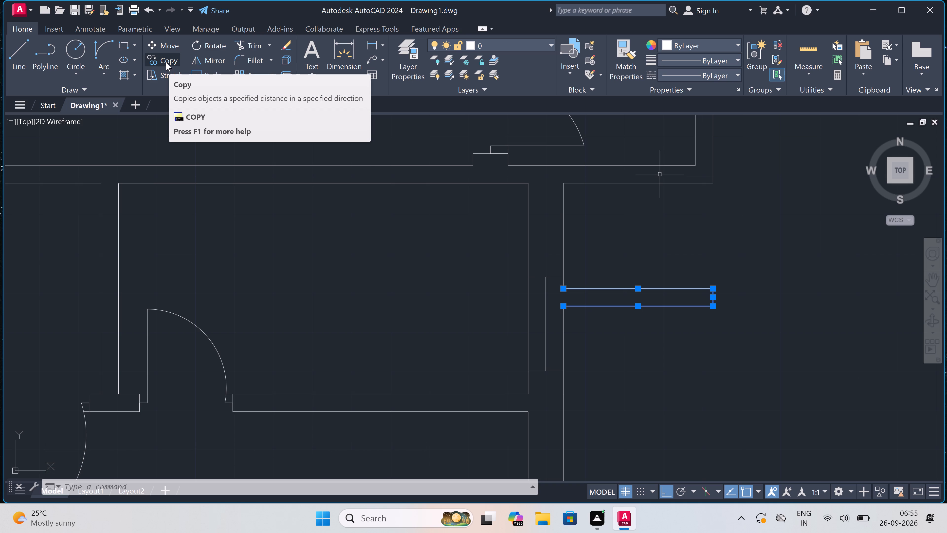
pyautogui.click(166, 45)
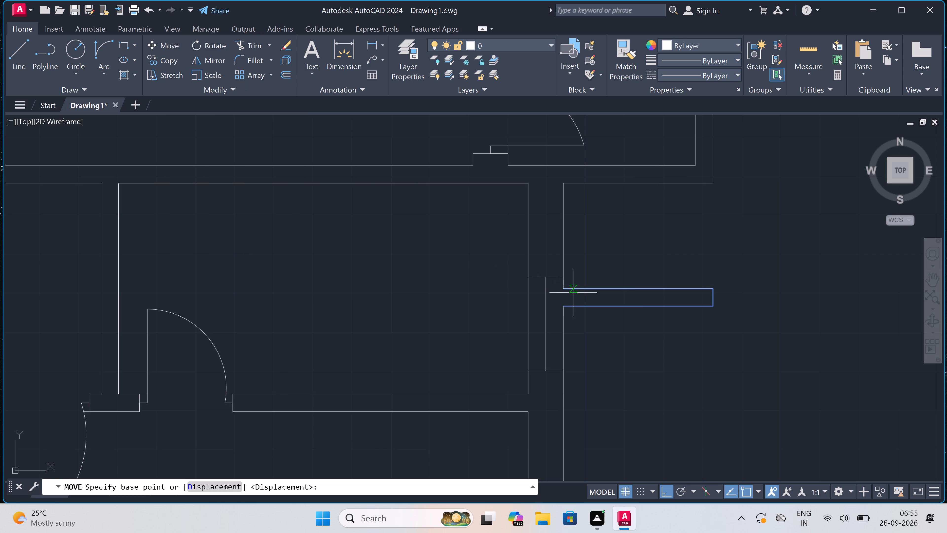
pyautogui.click(565, 286)
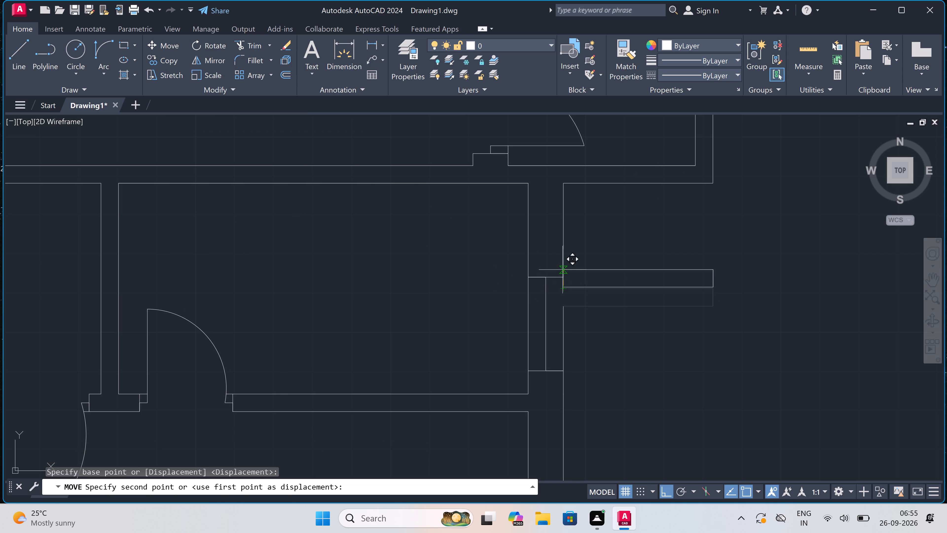
pyautogui.scroll(4, 561, 263)
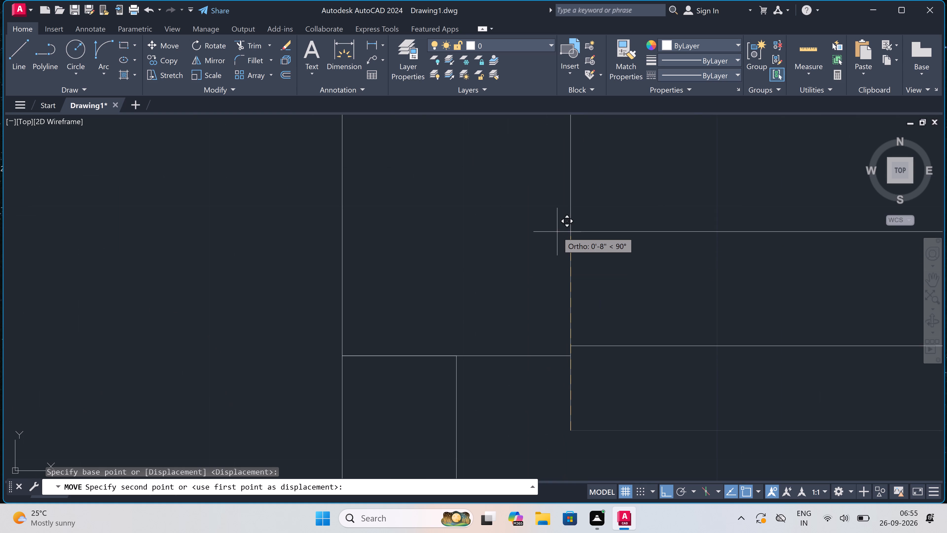
pyautogui.click(557, 205)
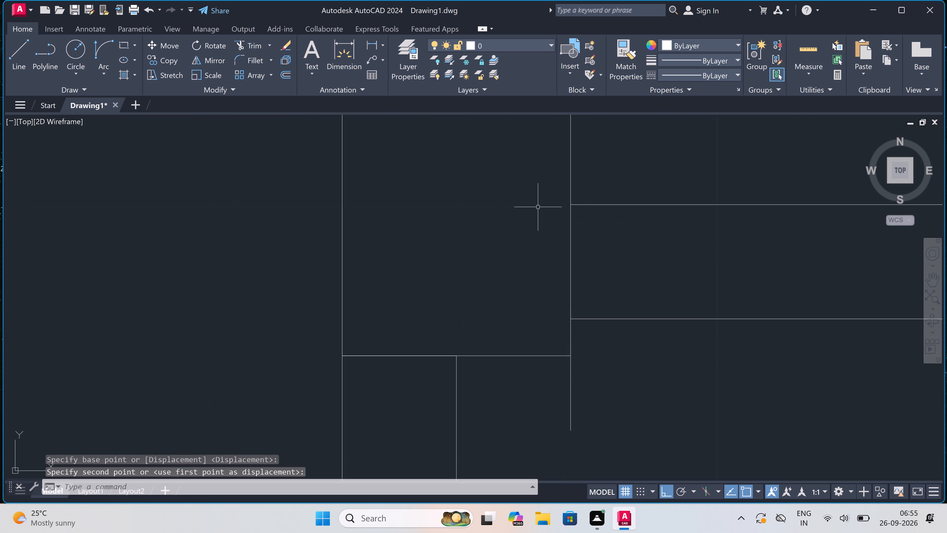
# Trim the 9" wall's outer face between the two faces of the moved wall stub.
pyautogui.scroll(-5, 538, 207)
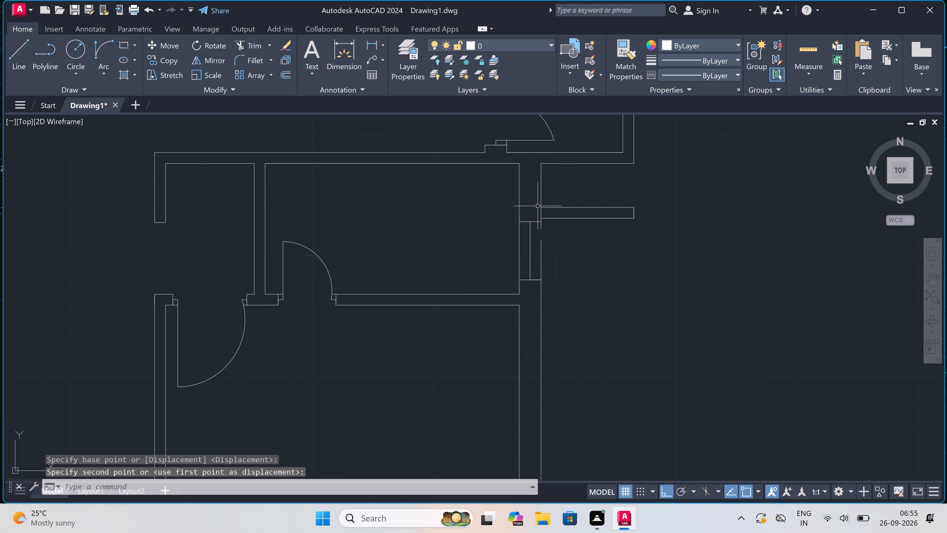
pyautogui.write('tr')
pyautogui.press('space')
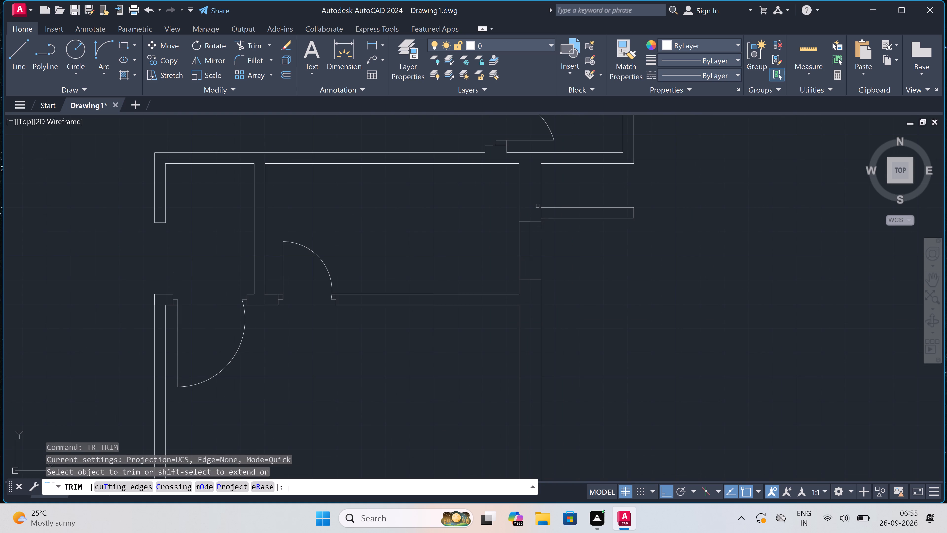
pyautogui.scroll(2, 527, 201)
pyautogui.click(536, 227)
pyautogui.click(599, 225)
pyautogui.scroll(-4, 599, 226)
pyautogui.scroll(4, 599, 245)
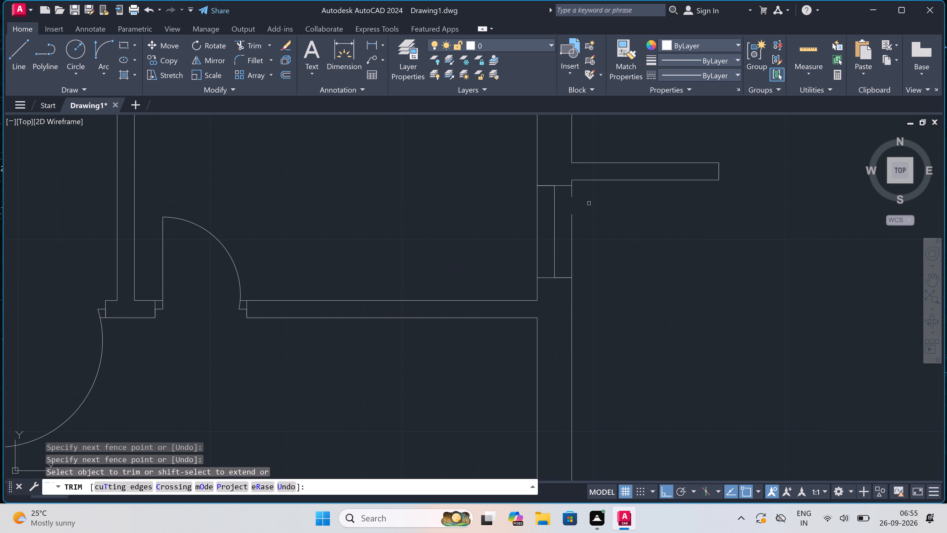
pyautogui.press('Escape')
# Extend the 9" wall's outer face across the gap beside the window left by the stub's old position.
pyautogui.write('ex')
pyautogui.press('space')
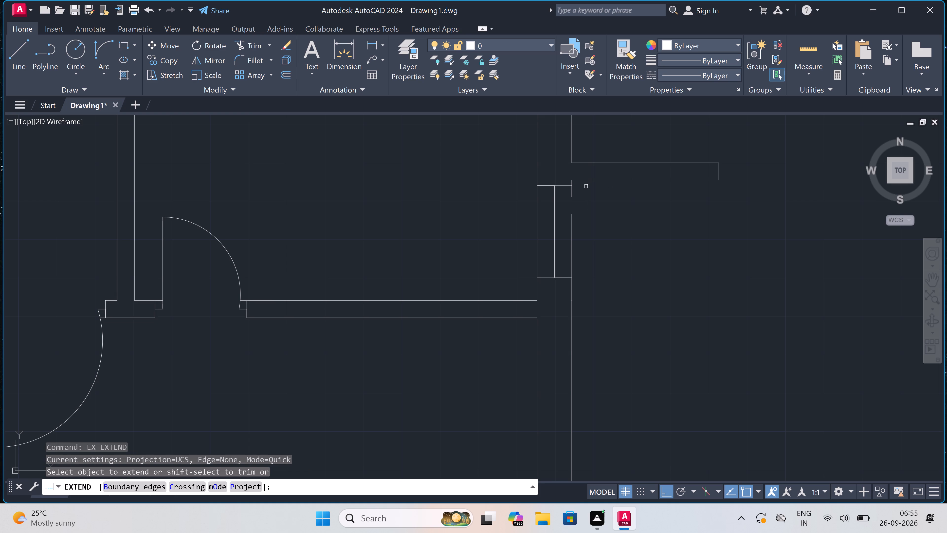
pyautogui.scroll(2, 585, 187)
pyautogui.click(585, 187)
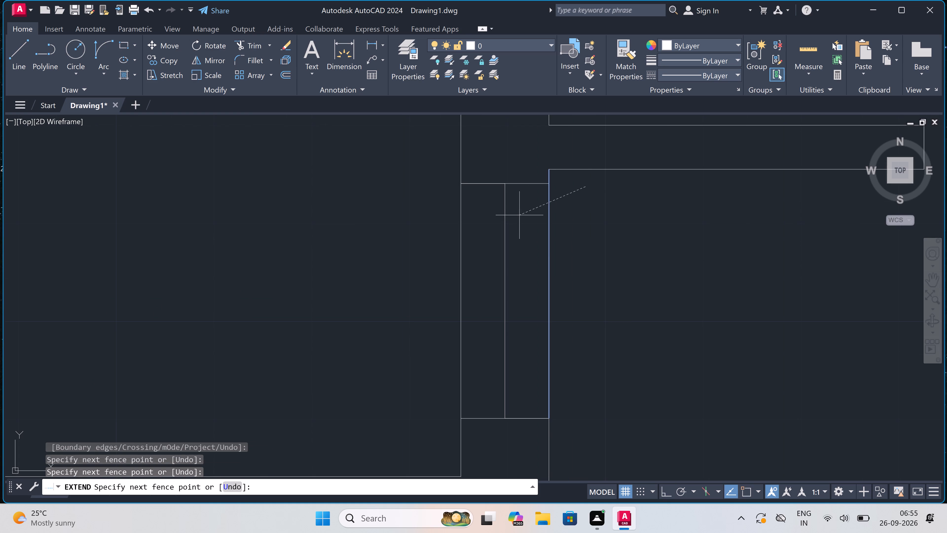
pyautogui.click(519, 215)
pyautogui.scroll(-5, 575, 197)
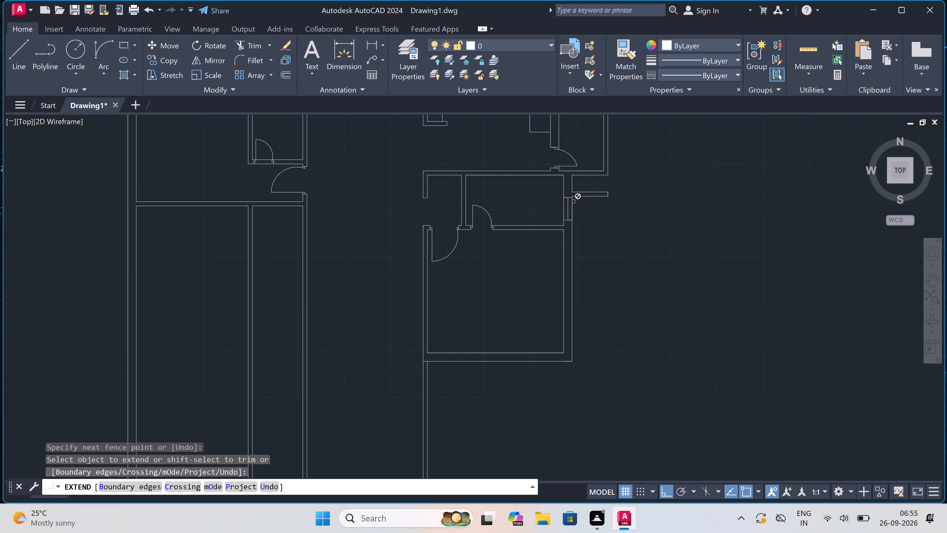
pyautogui.press('Escape')
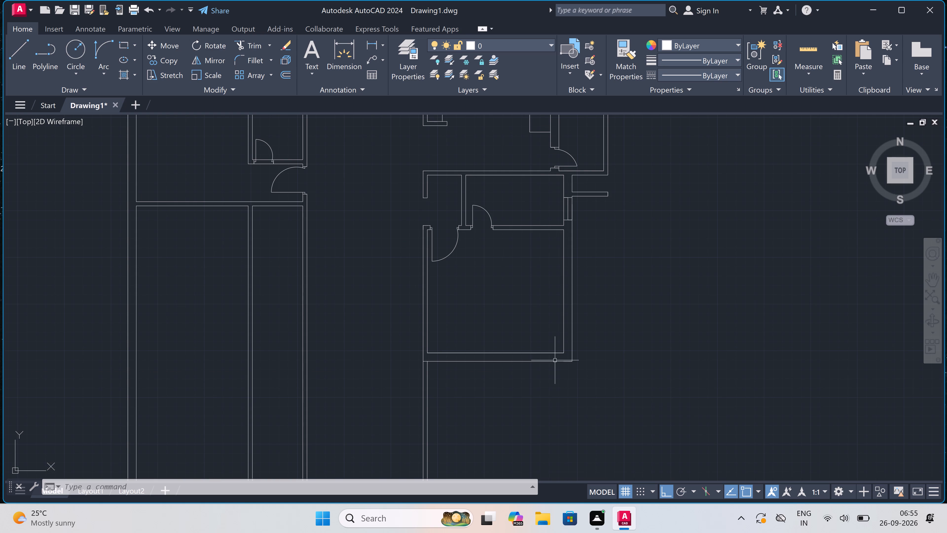
# From the lower room's inner lower-right corner, draw 2' and 1' segments outward, about 3'-10" upward, and back to the inner wall face.
pyautogui.scroll(1, 564, 393)
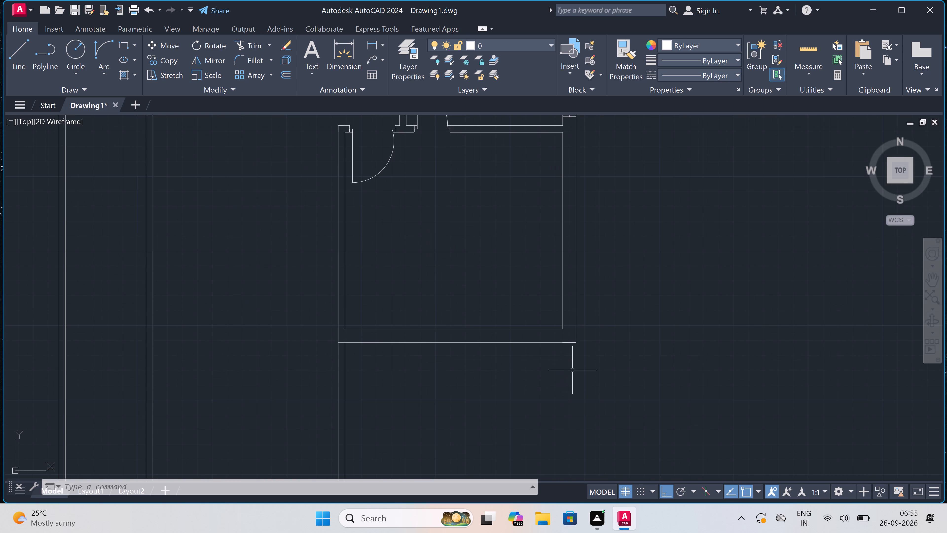
pyautogui.press('l')
pyautogui.press('space')
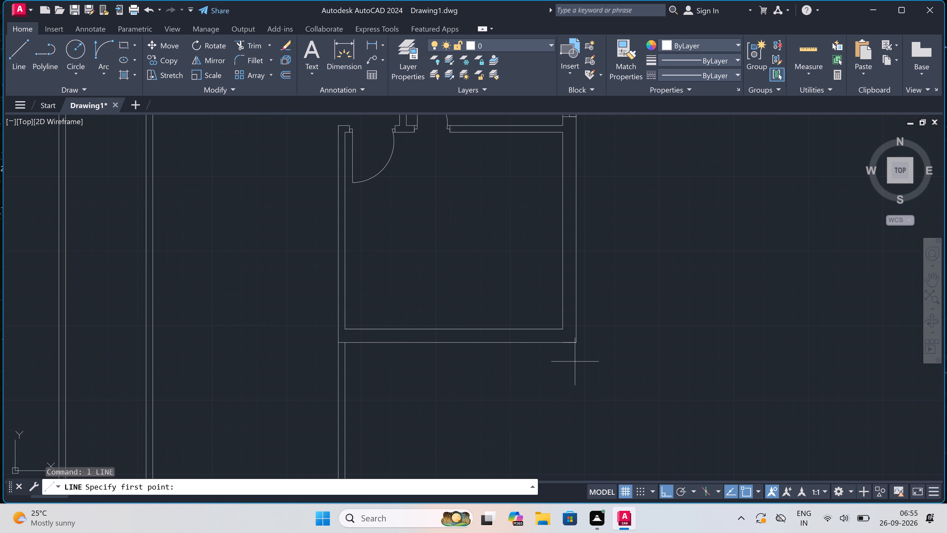
pyautogui.click(561, 328)
pyautogui.write("3'")
pyautogui.press('space')
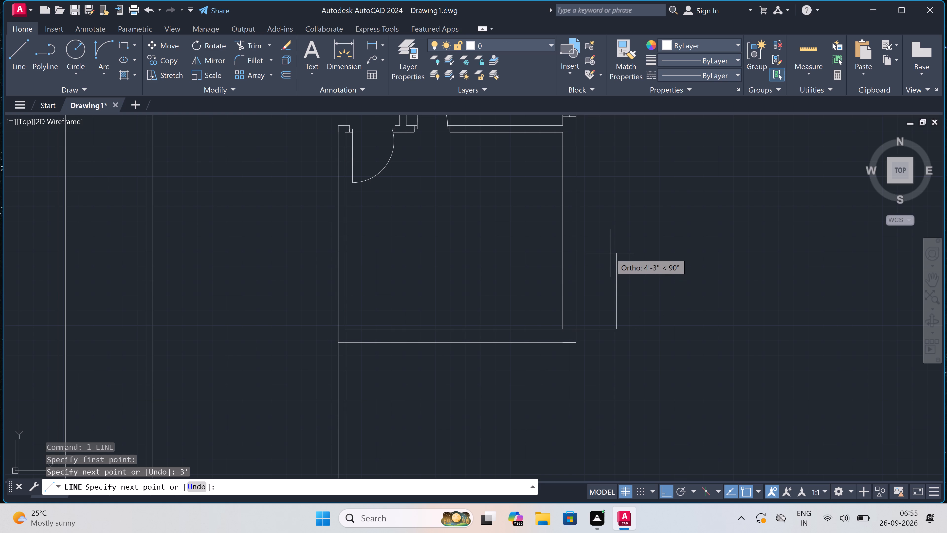
pyautogui.hotkey('ctrl', 'z')
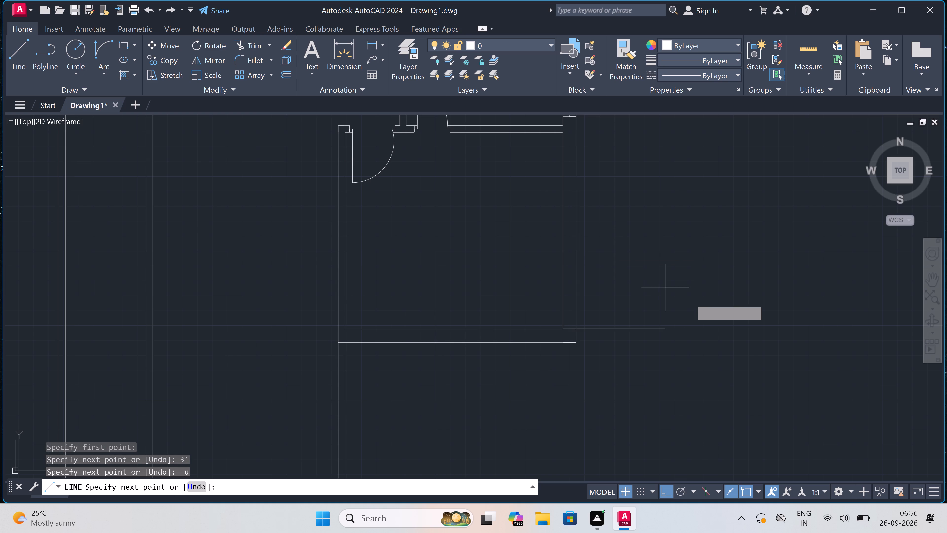
pyautogui.press('2')
pyautogui.write("'")
pyautogui.press('space')
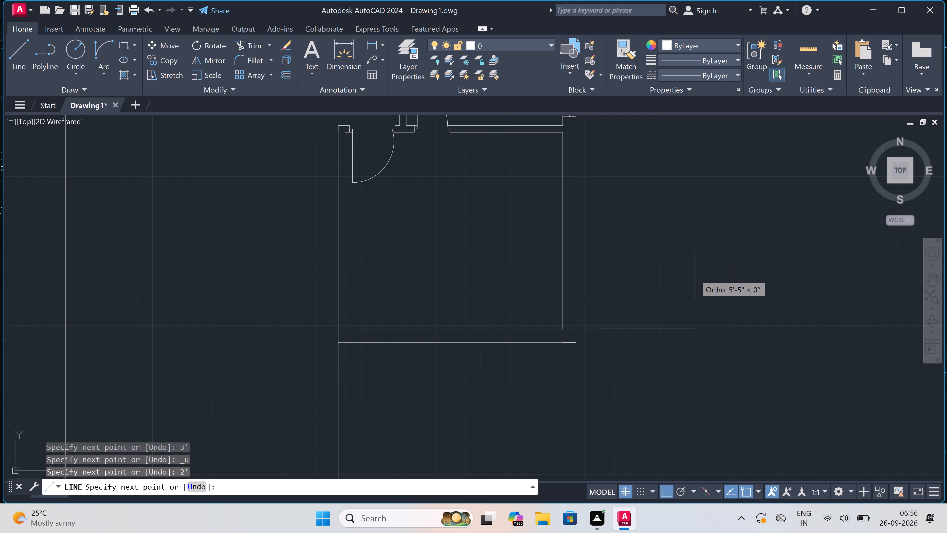
pyautogui.write("1'")
pyautogui.press('space')
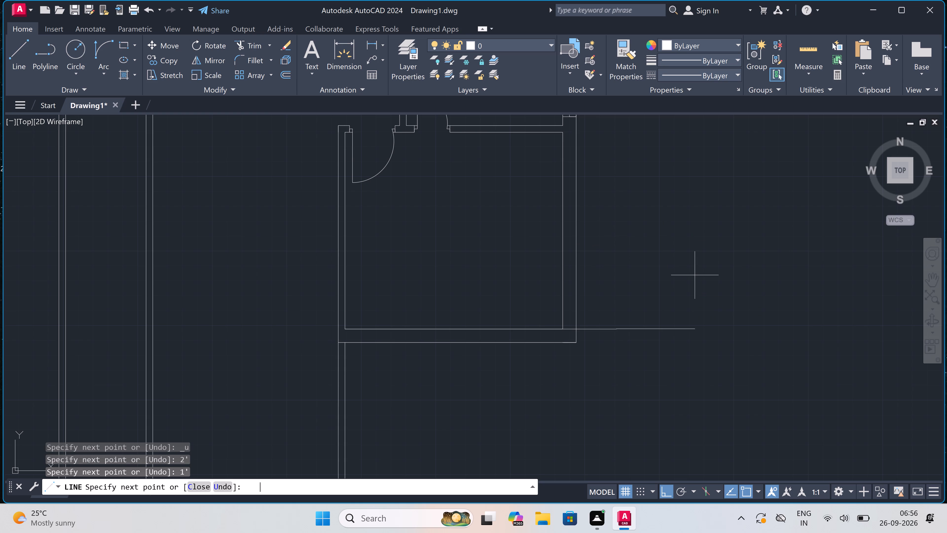
pyautogui.click(608, 259)
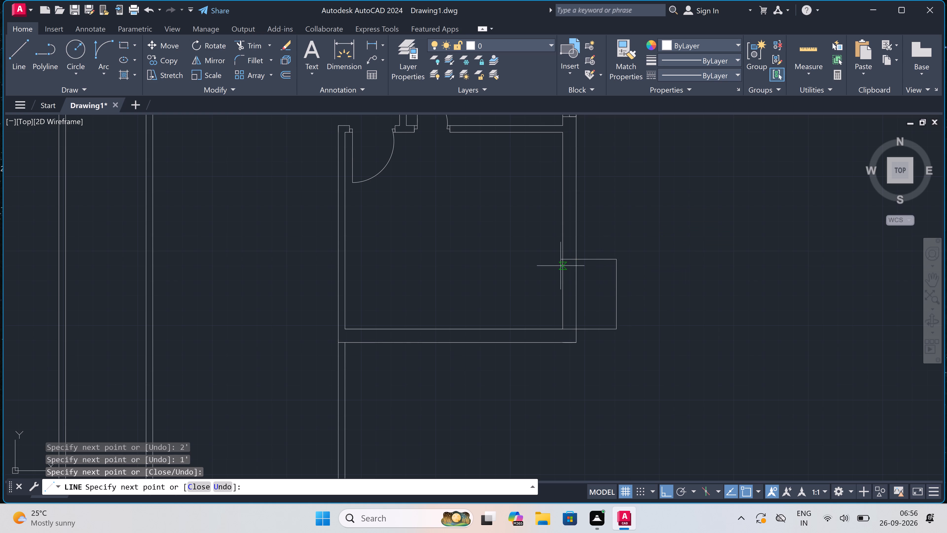
pyautogui.click(562, 260)
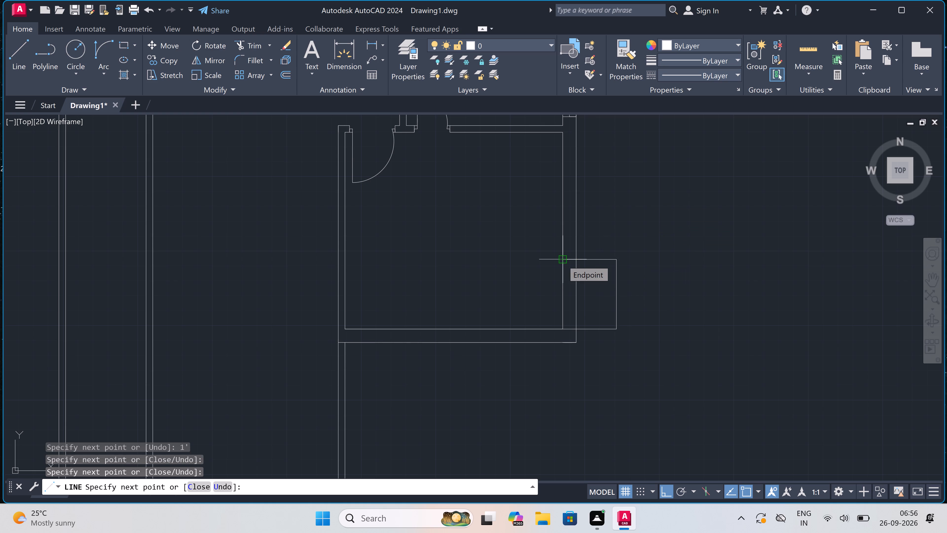
pyautogui.press('Escape')
# From the 9" wall's outer lower corner, draw the projection's lower outer face out to its inner side face, then 9" beyond.
pyautogui.press('space')
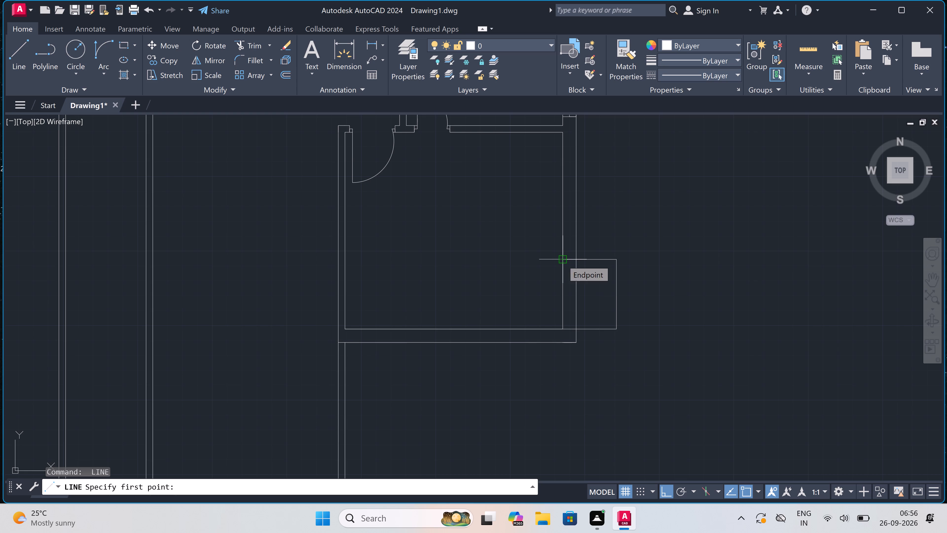
pyautogui.click(577, 344)
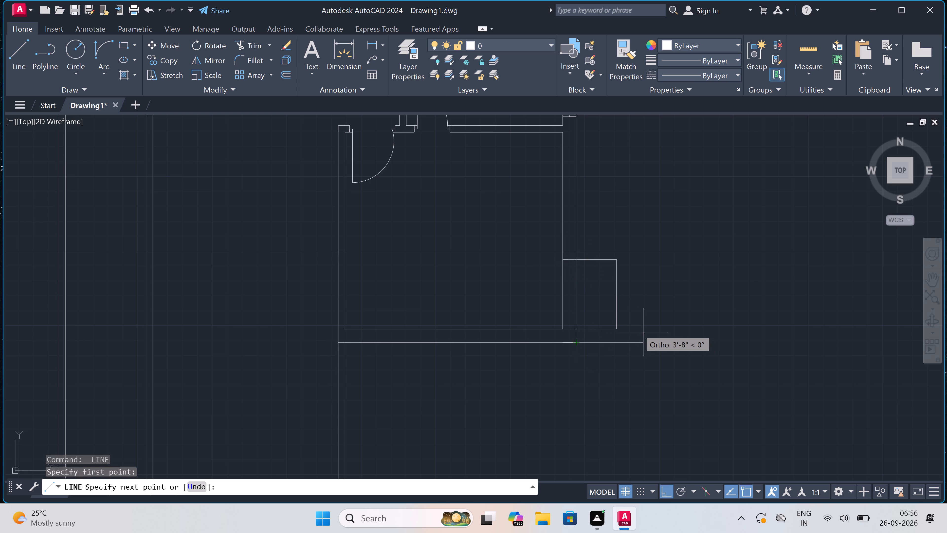
pyautogui.click(616, 343)
pyautogui.click(614, 326)
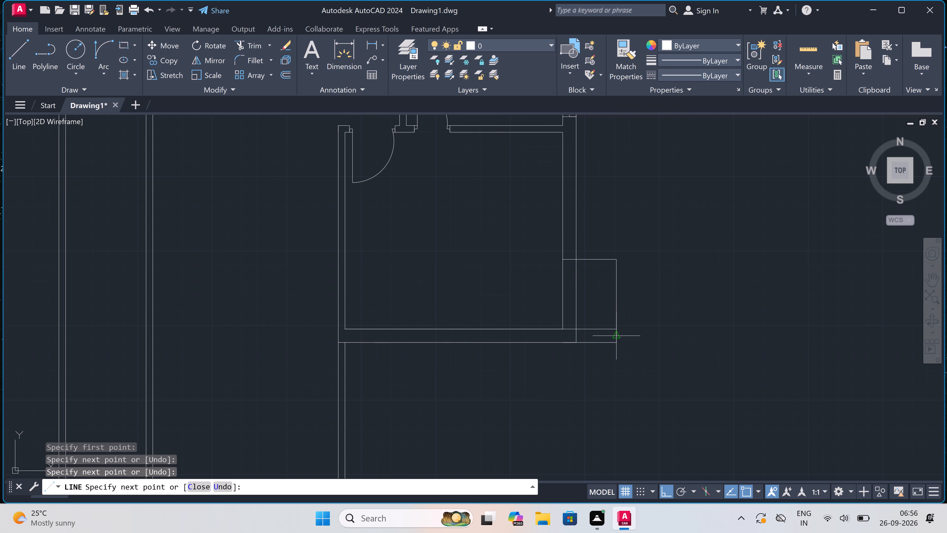
pyautogui.click(617, 343)
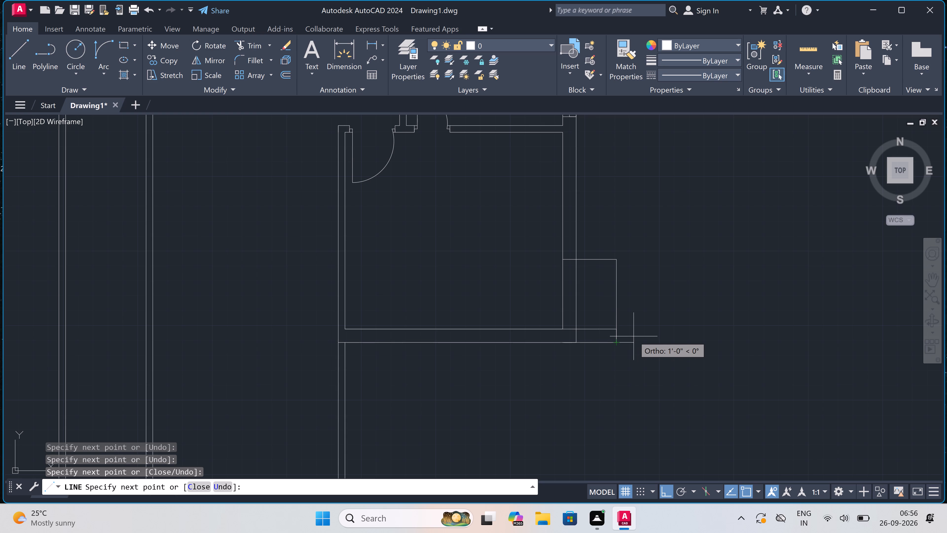
pyautogui.press('9')
pyautogui.hotkey('shift', '"')
pyautogui.press('space')
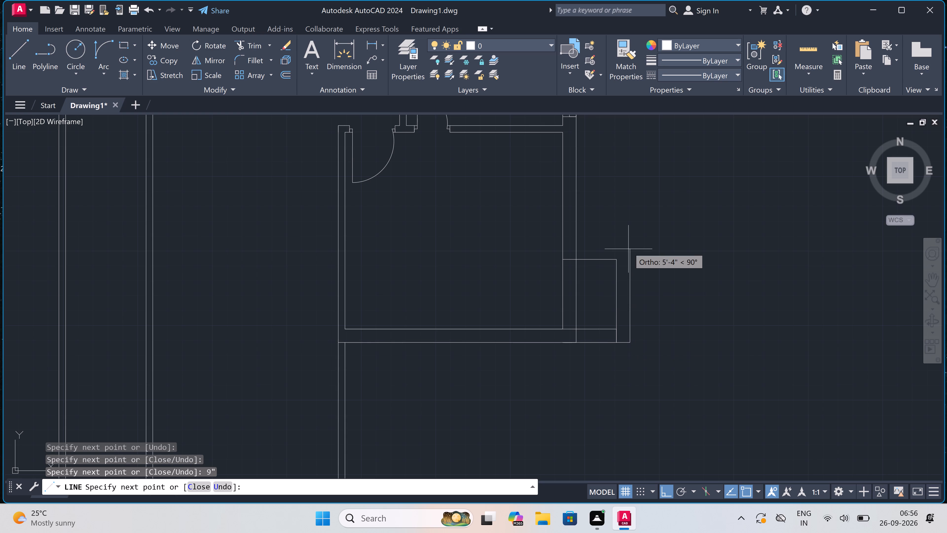
# Draw the projection's outer side face up to the inner top line's level, 9" further up, and back to the wall's outer face.
pyautogui.scroll(2, 607, 237)
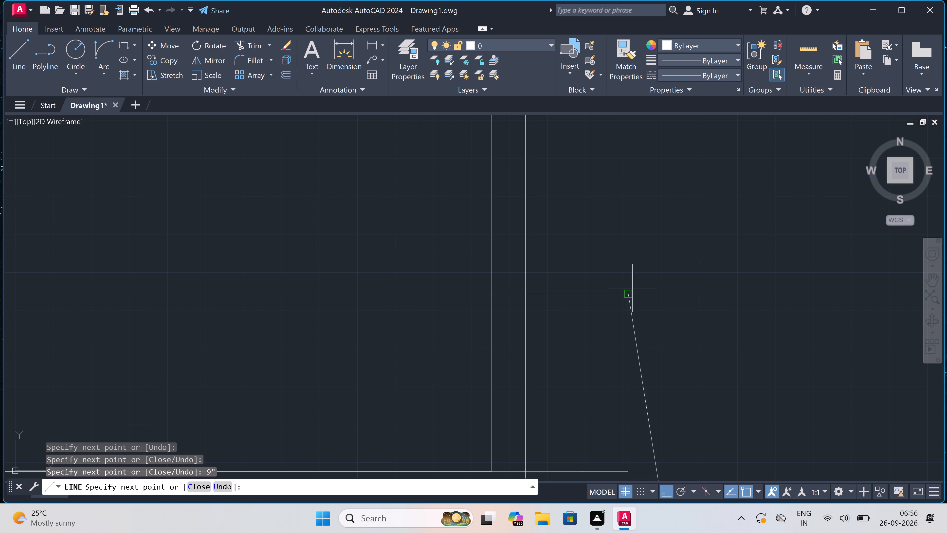
pyautogui.click(662, 293)
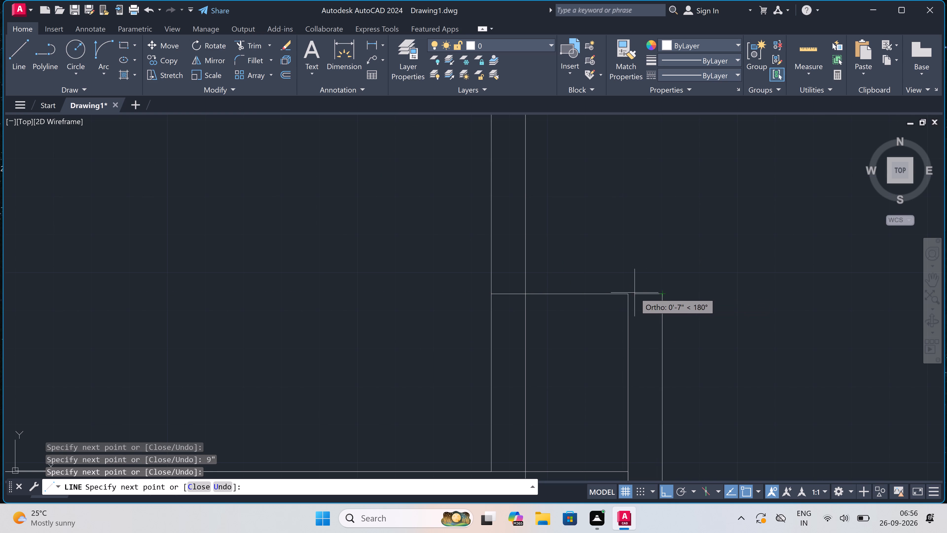
pyautogui.click(627, 295)
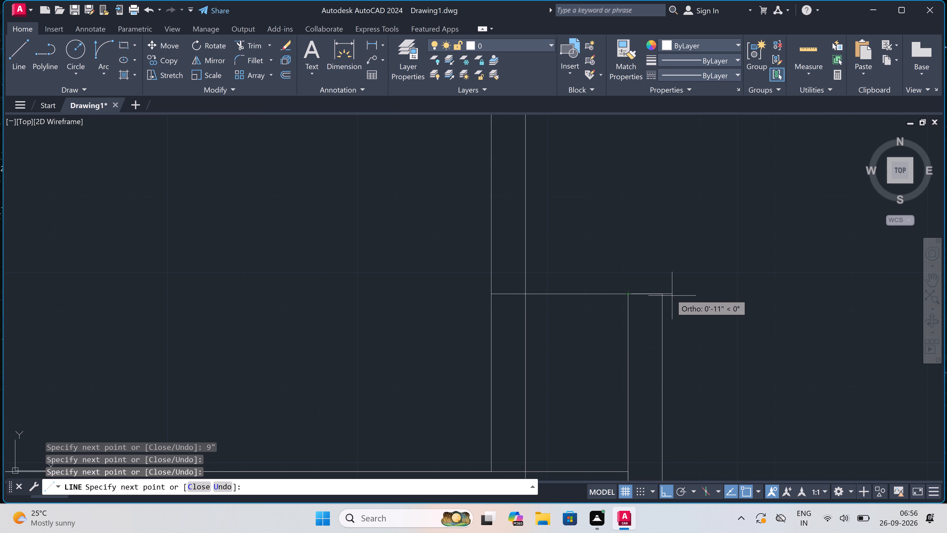
pyautogui.click(662, 293)
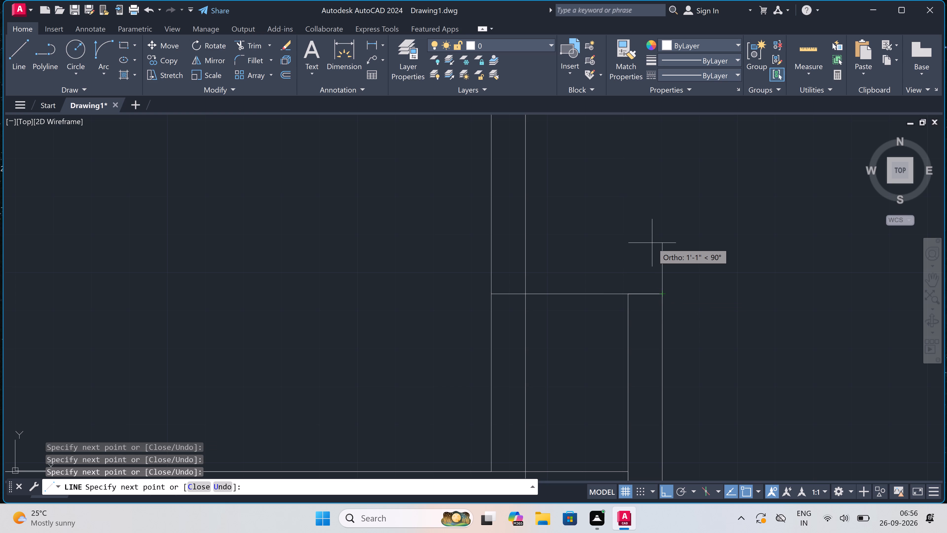
pyautogui.write('9"')
pyautogui.press('space')
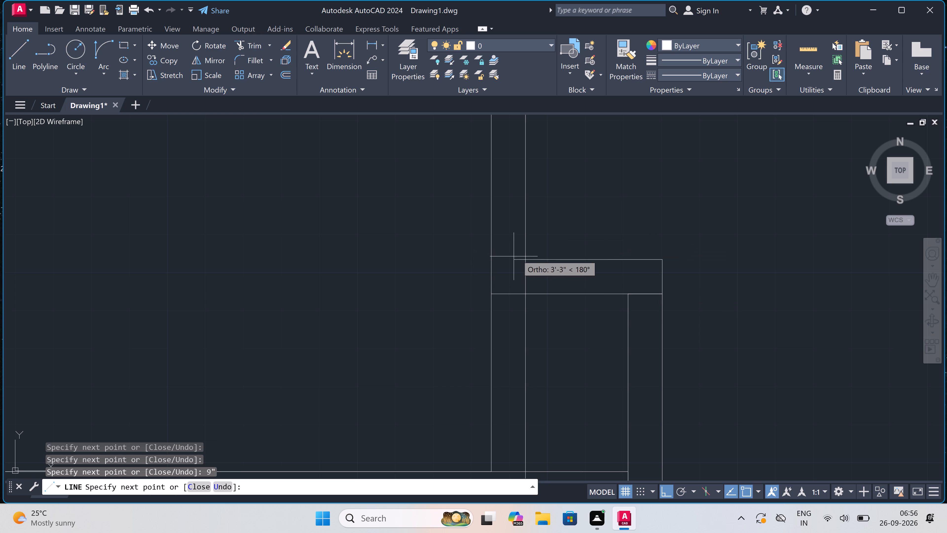
pyautogui.click(523, 258)
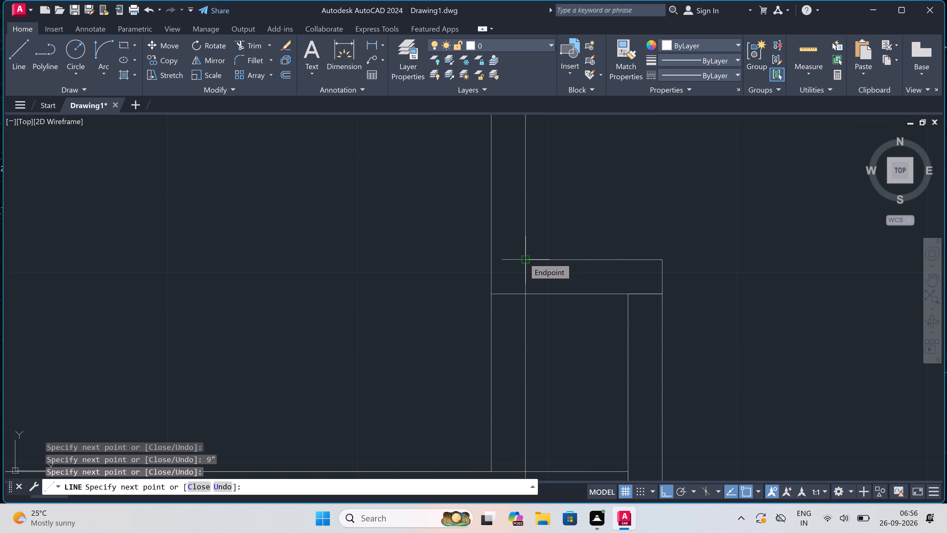
pyautogui.press('Escape')
# Trim the overlapping lines at the projection's upper junction, inside the 9" wall thickness and at the outer corner.
pyautogui.write('tr')
pyautogui.press('space')
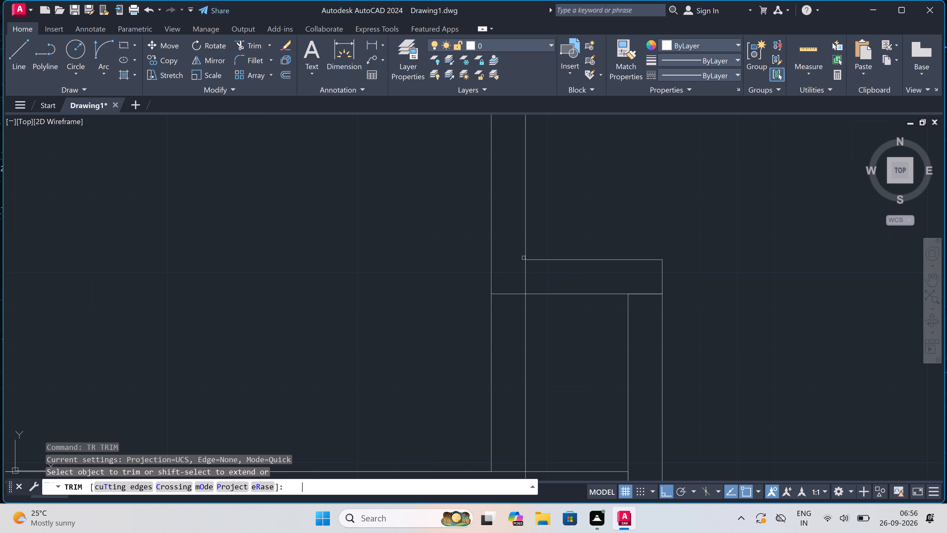
pyautogui.click(504, 285)
pyautogui.click(506, 308)
pyautogui.click(508, 280)
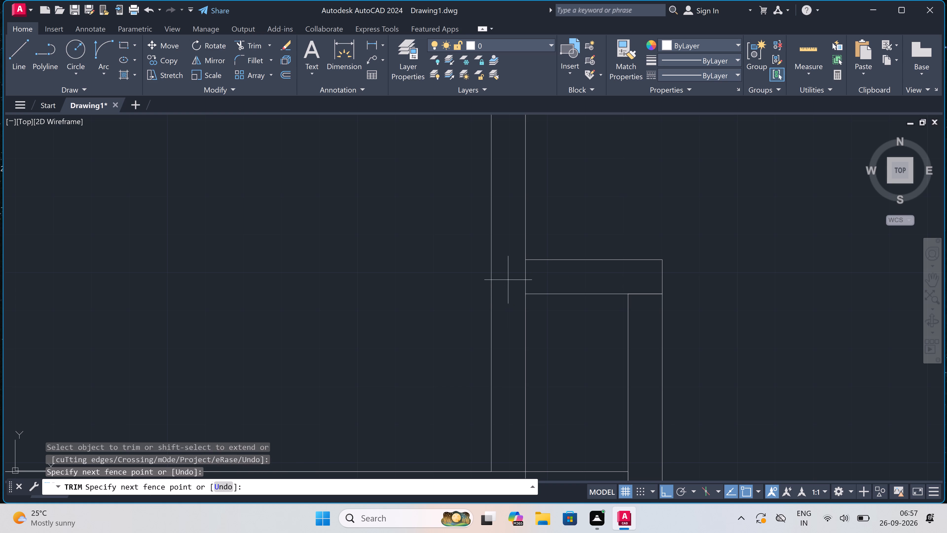
pyautogui.click(542, 281)
pyautogui.scroll(-2, 542, 281)
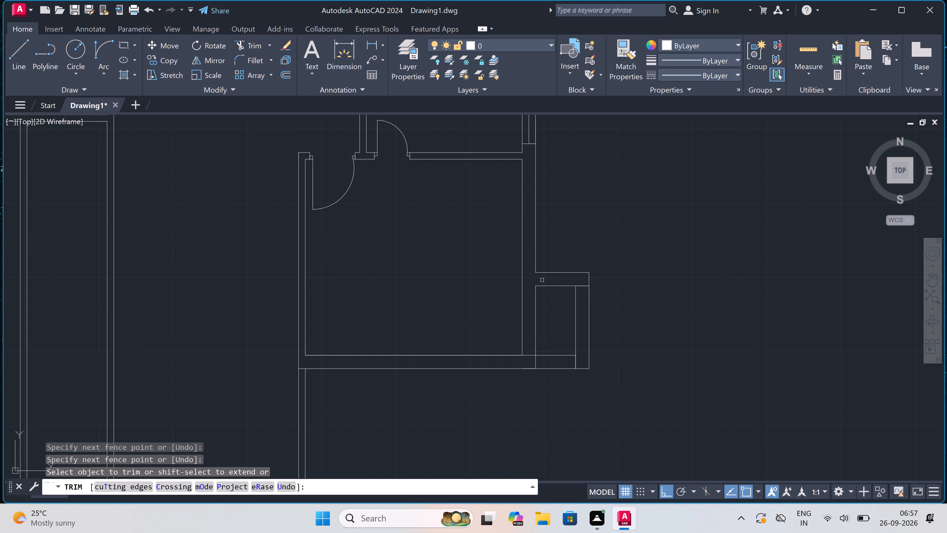
pyautogui.scroll(2, 571, 288)
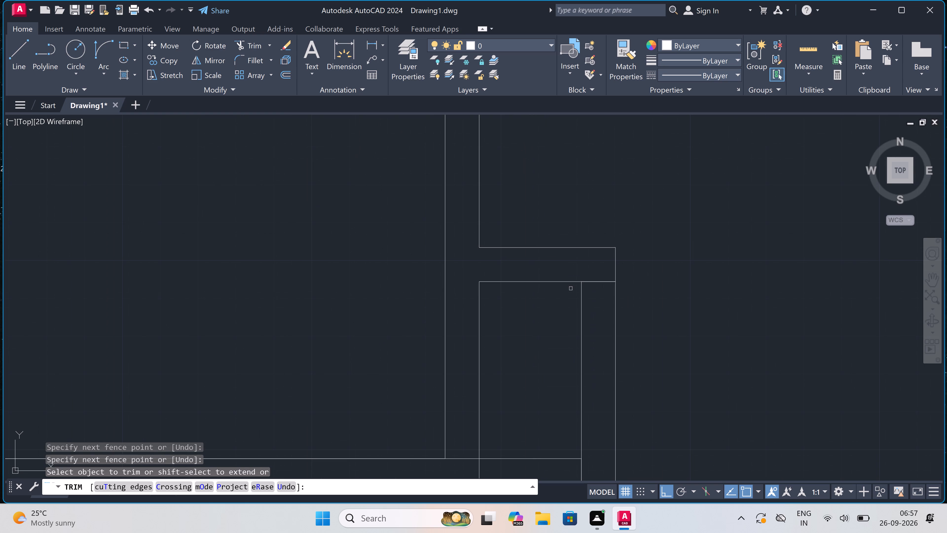
pyautogui.click(605, 270)
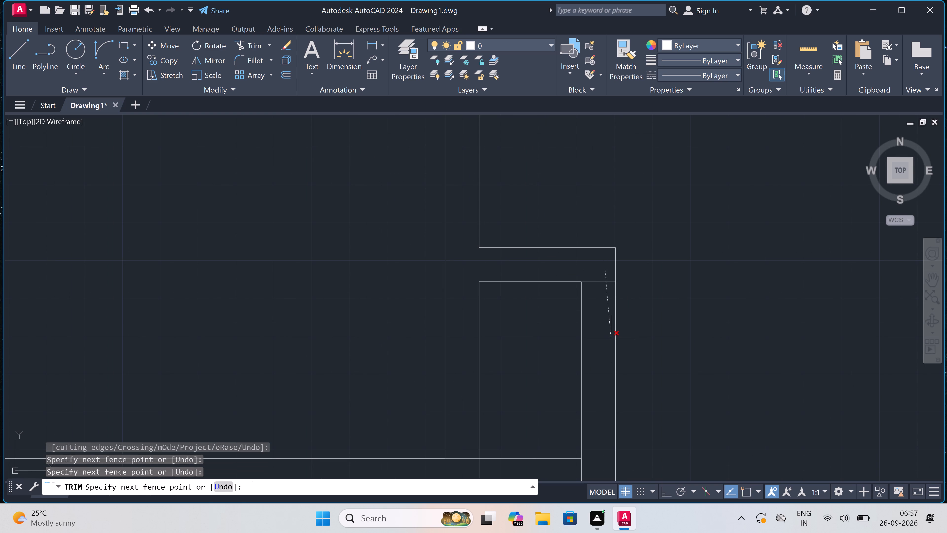
pyautogui.click(612, 340)
# Trim the stray lines crossing the 9" thickness of the lower wall beneath the projection and at the room's corner.
pyautogui.scroll(-3, 612, 339)
pyautogui.scroll(3, 600, 368)
pyautogui.click(620, 383)
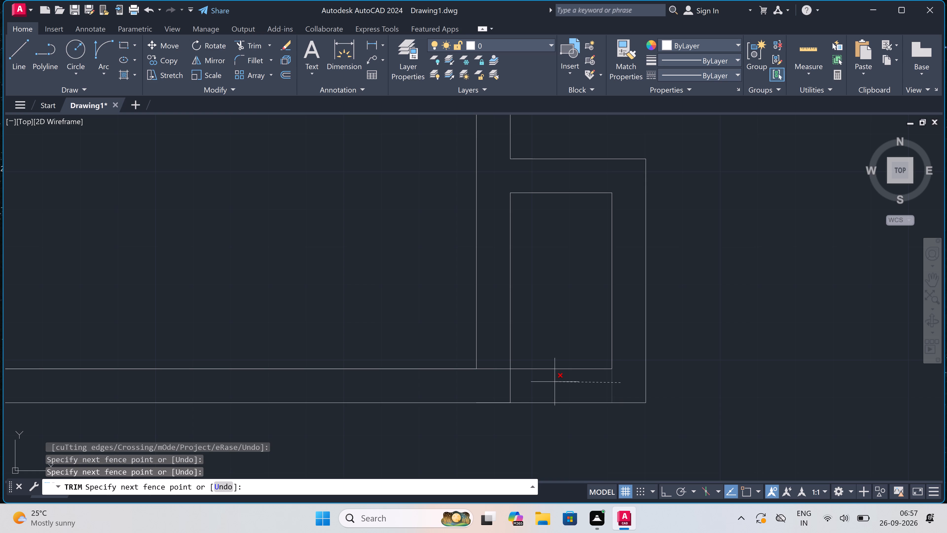
pyautogui.doubleClick(502, 385)
pyautogui.moveTo(501, 385); pyautogui.dragTo(500, 381)
pyautogui.click(498, 335)
pyautogui.scroll(-4, 498, 336)
pyautogui.scroll(3, 467, 314)
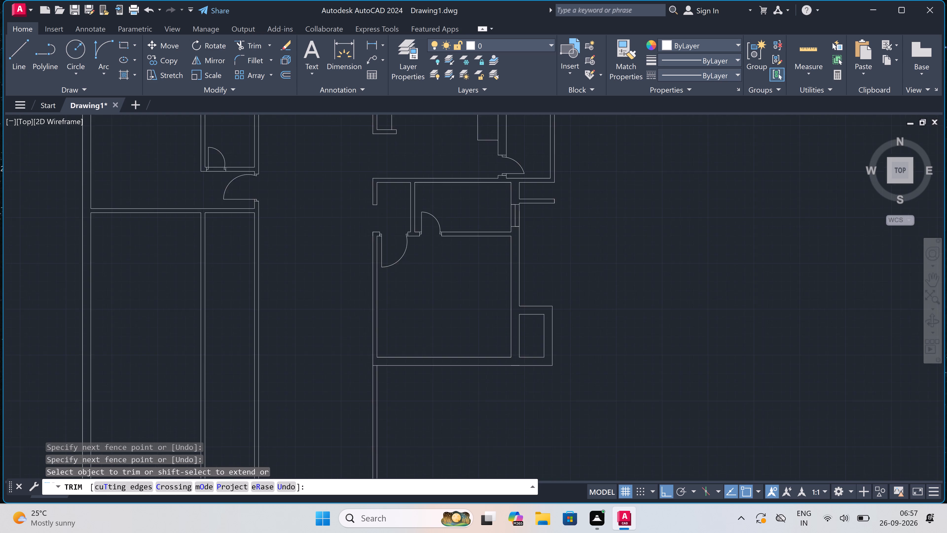
pyautogui.press('Escape')
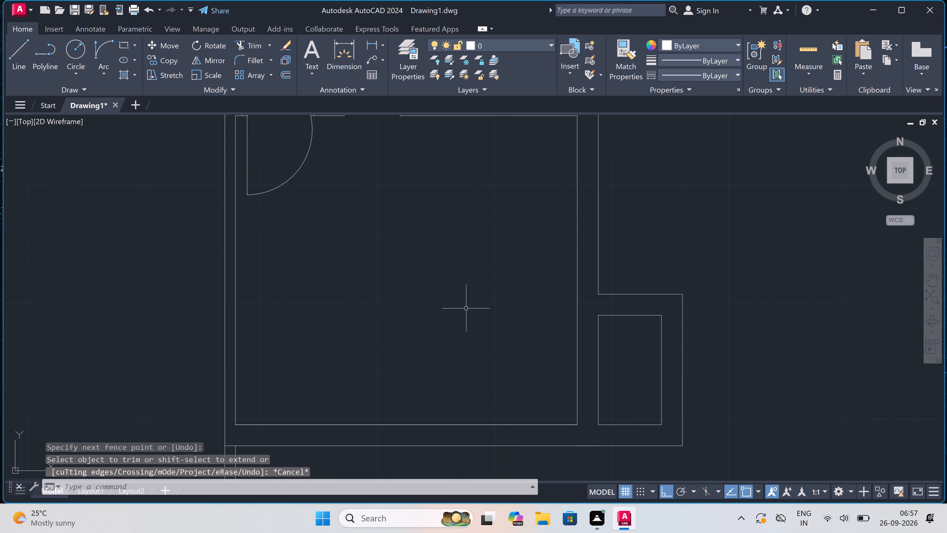
# Draw two short lines across the 9" wall thickness, joining the projection's inner upper and lower lines to the room's inner wall face.
pyautogui.write('l')
pyautogui.press('space')
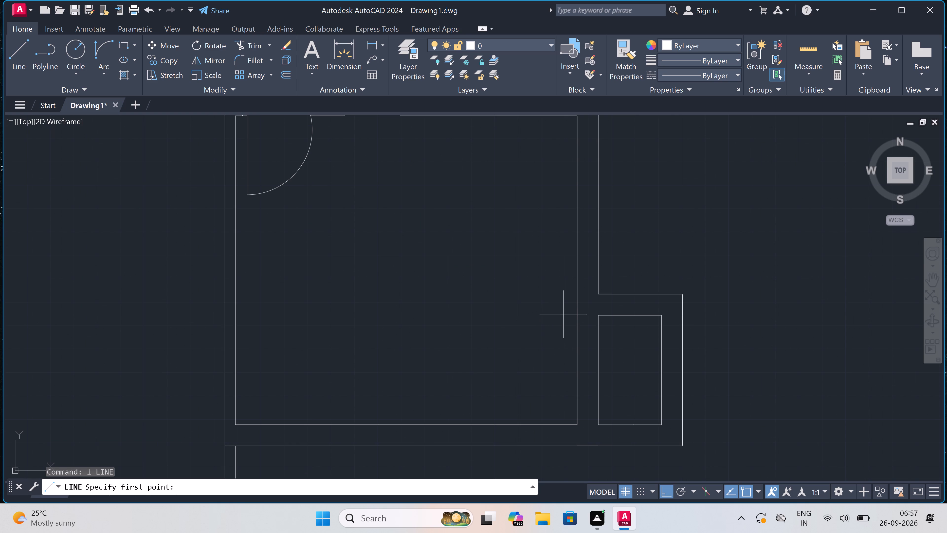
pyautogui.scroll(1, 578, 339)
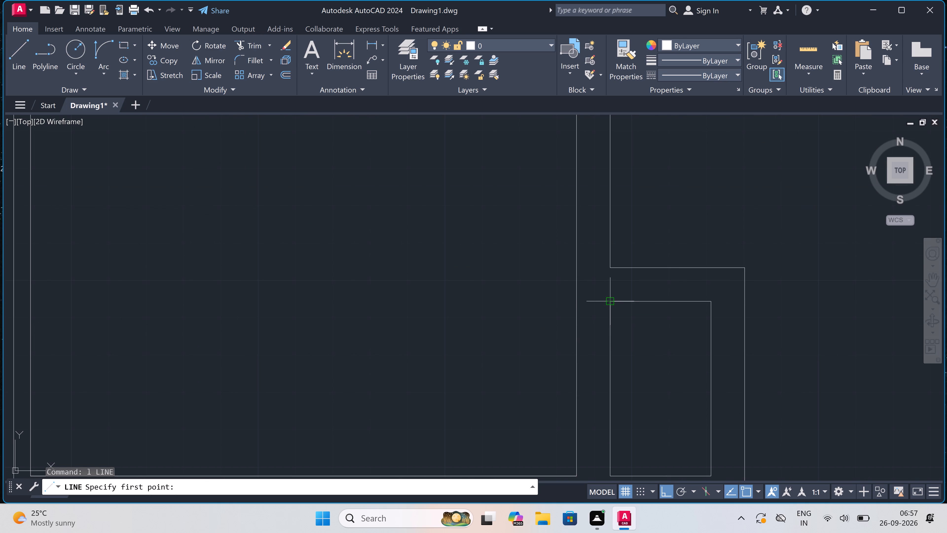
pyautogui.click(607, 302)
pyautogui.click(577, 301)
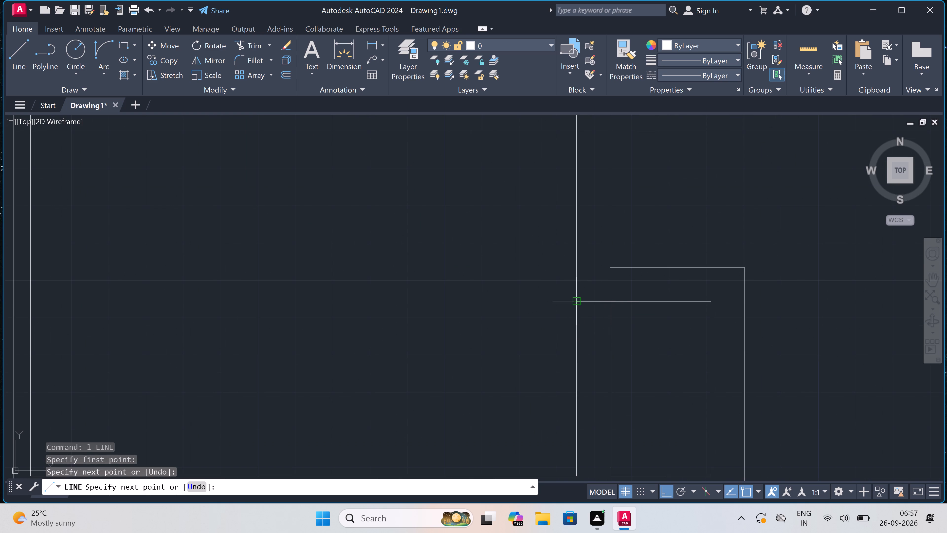
pyautogui.press('Escape')
pyautogui.press('space')
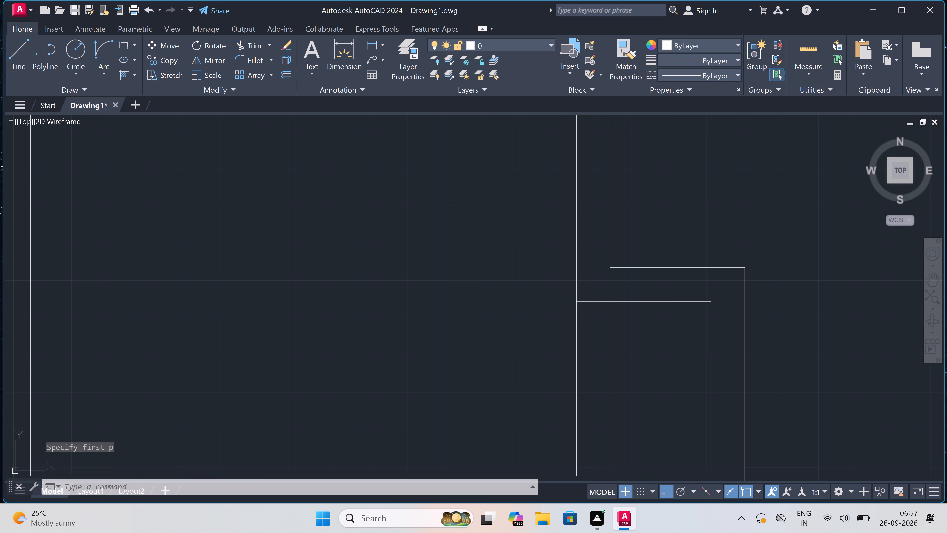
pyautogui.scroll(-3, 582, 295)
pyautogui.scroll(3, 583, 367)
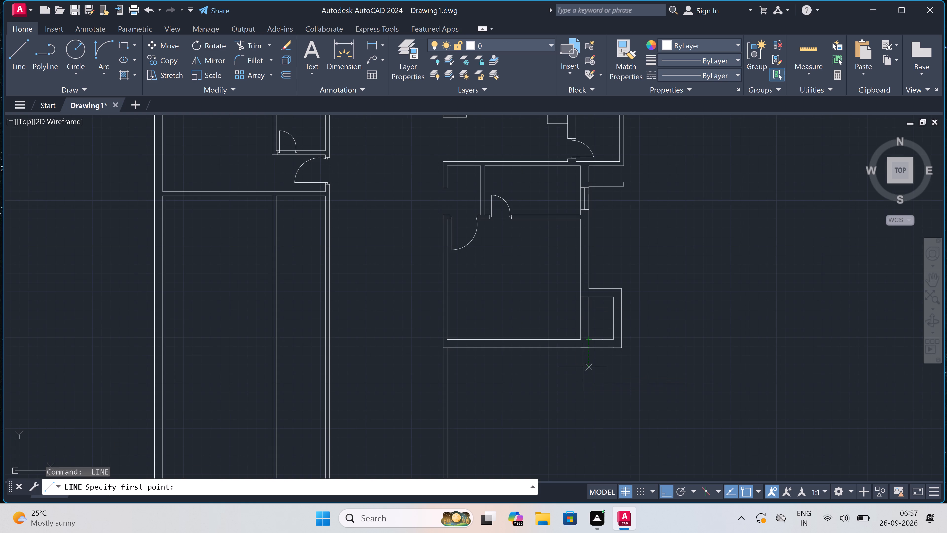
pyautogui.click(605, 252)
pyautogui.click(573, 255)
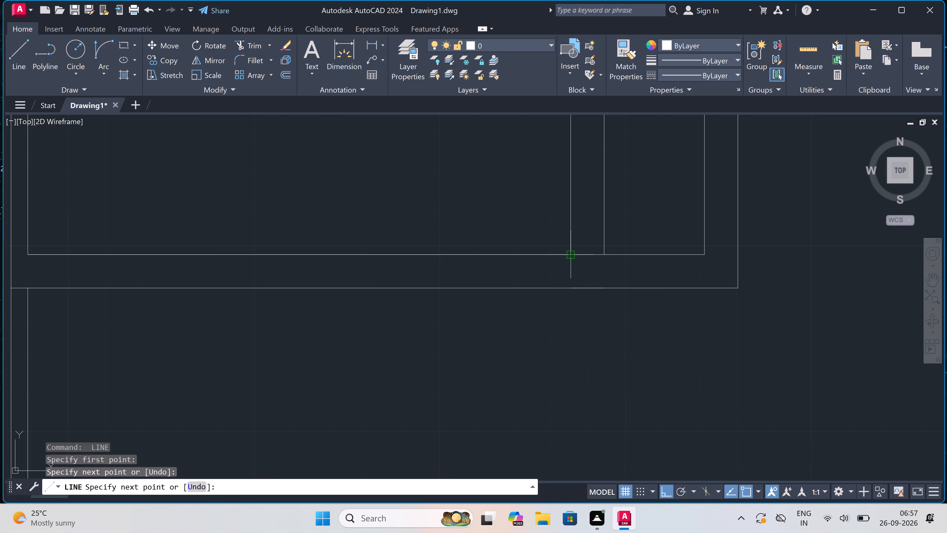
pyautogui.press('Escape')
# Trim both faces of the 9" wall between the projection's inner upper and lower lines to open it into the room.
pyautogui.write('tr')
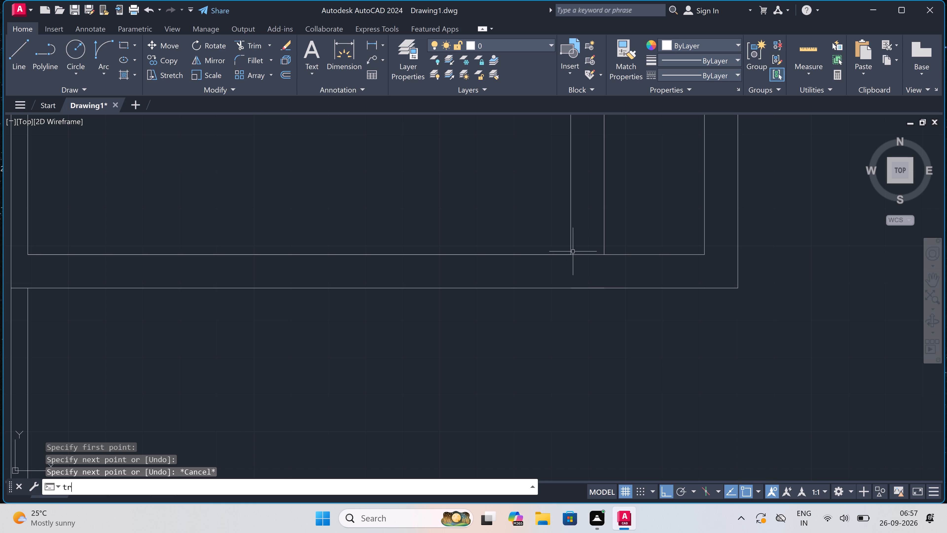
pyautogui.press('space')
pyautogui.scroll(-2, 573, 251)
pyautogui.click(571, 245)
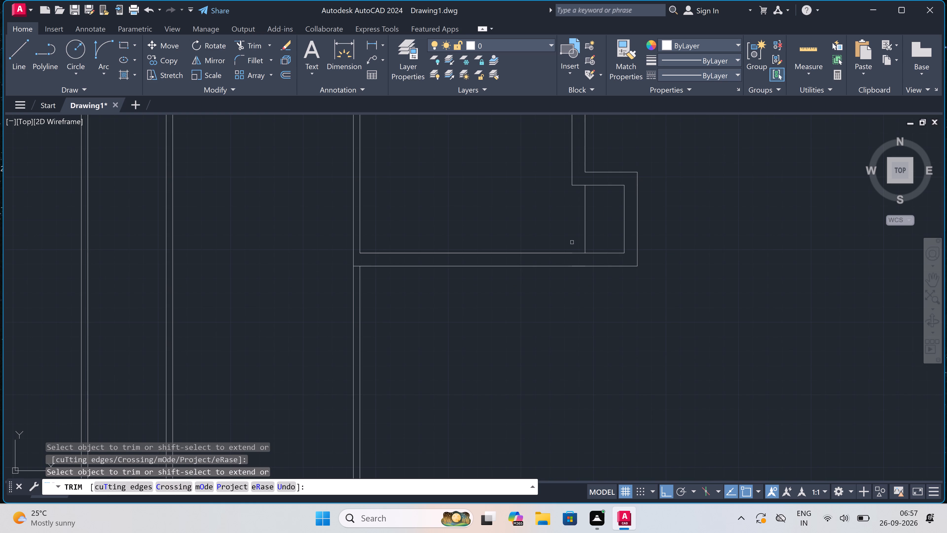
pyautogui.click(584, 224)
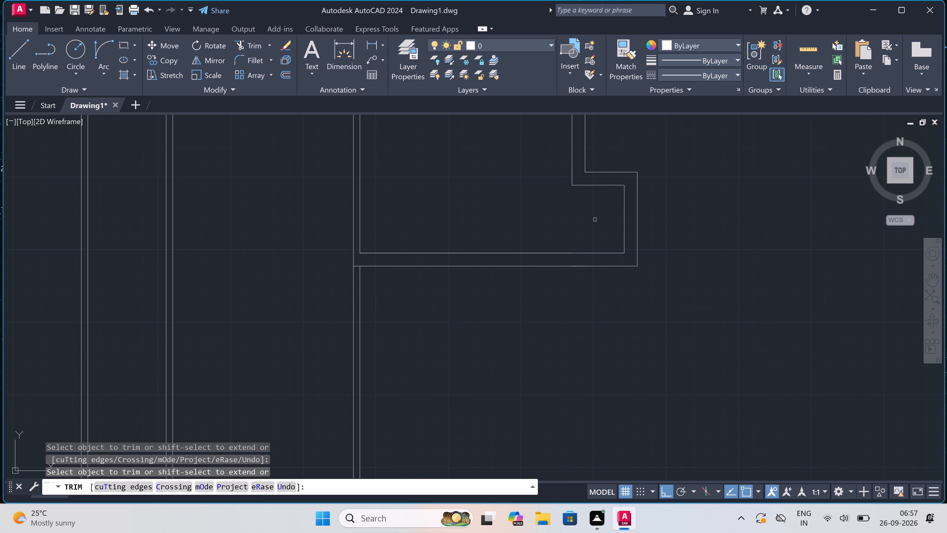
pyautogui.press('Escape')
# Draw a 3' horizontal line outward from the plan's upper-left outer wall corner, continuing the line of the upper wall.
pyautogui.scroll(-3, 546, 256)
pyautogui.scroll(-1, 539, 276)
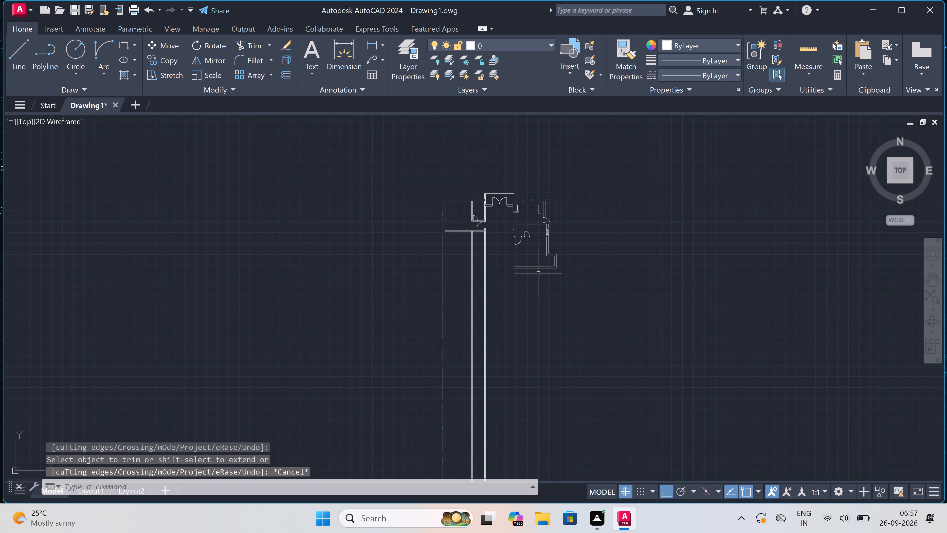
pyautogui.scroll(3, 444, 195)
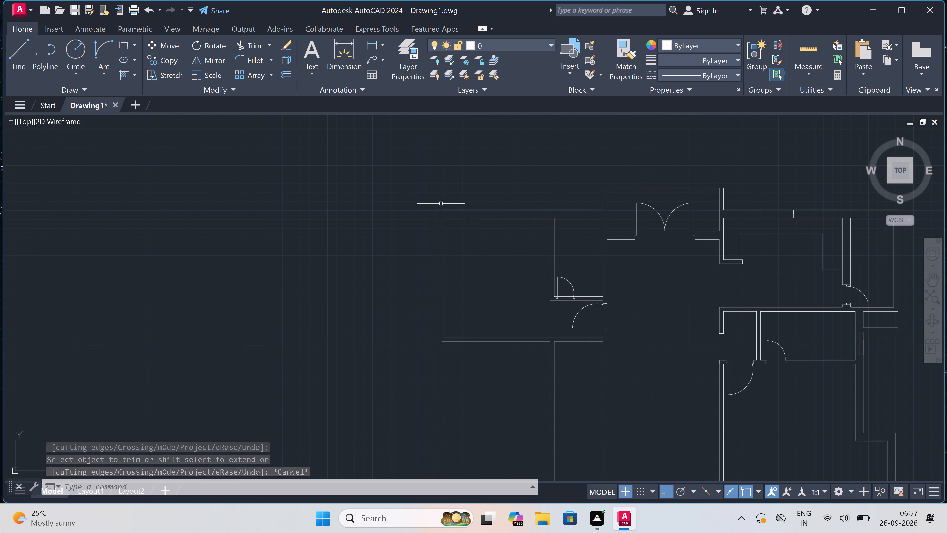
pyautogui.press('l')
pyautogui.press('space')
pyautogui.click(437, 209)
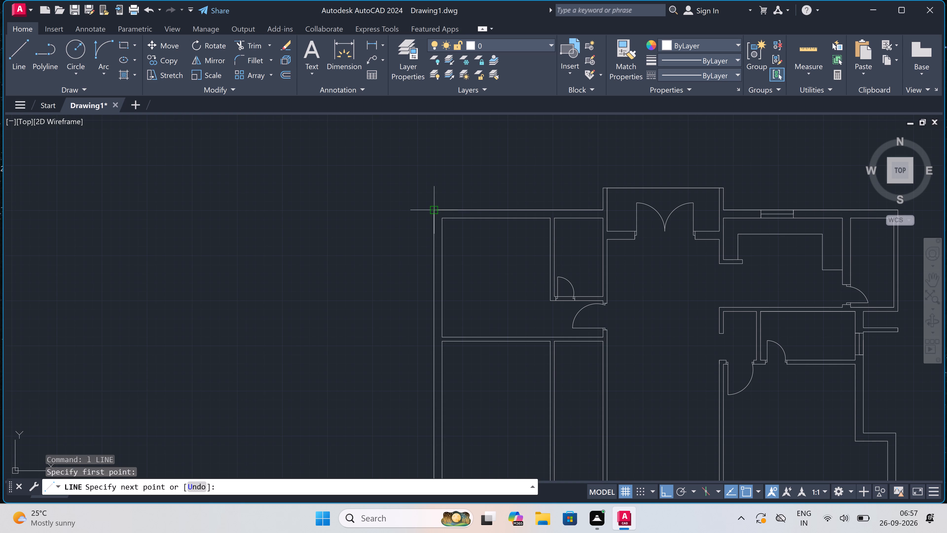
pyautogui.write("3'")
pyautogui.press('space')
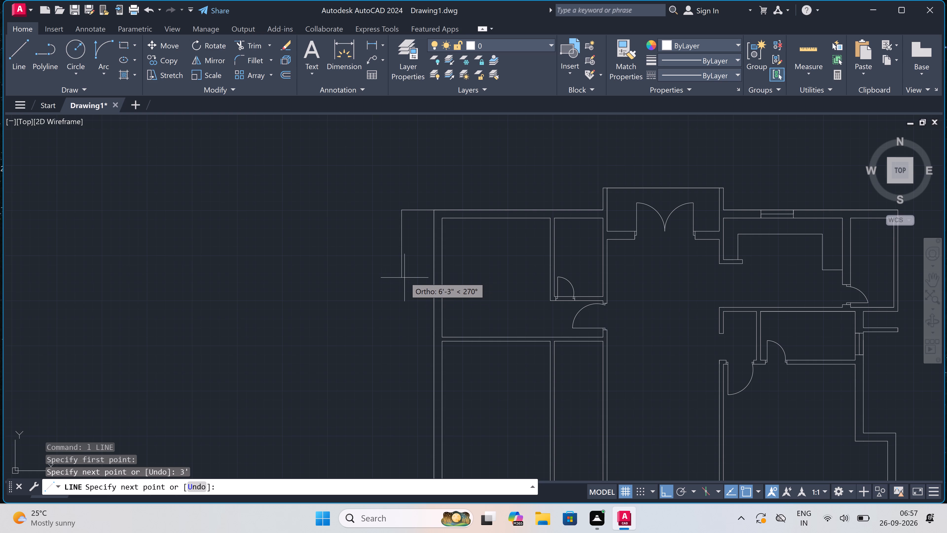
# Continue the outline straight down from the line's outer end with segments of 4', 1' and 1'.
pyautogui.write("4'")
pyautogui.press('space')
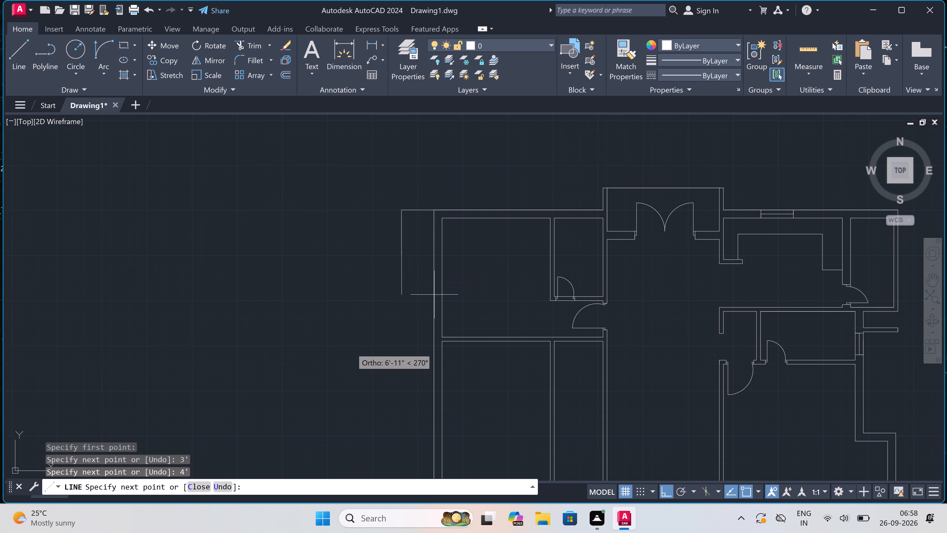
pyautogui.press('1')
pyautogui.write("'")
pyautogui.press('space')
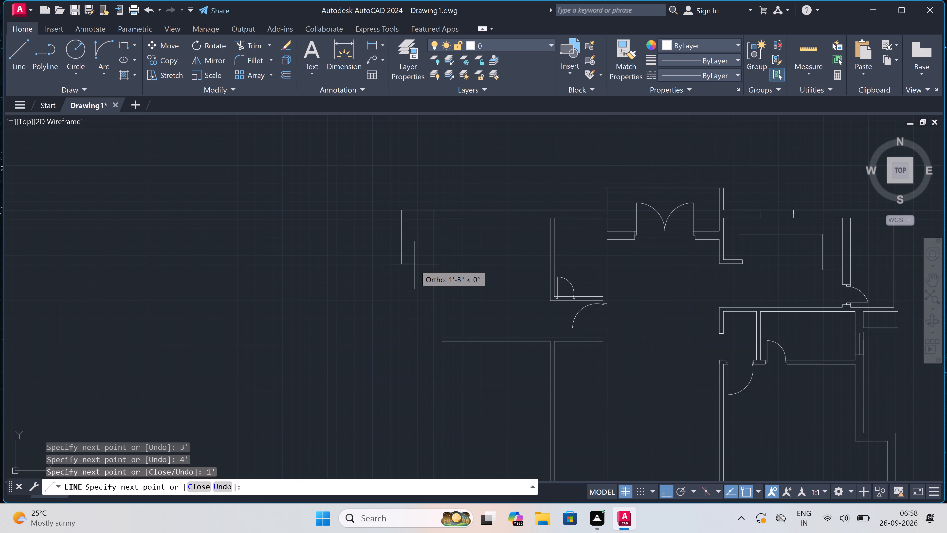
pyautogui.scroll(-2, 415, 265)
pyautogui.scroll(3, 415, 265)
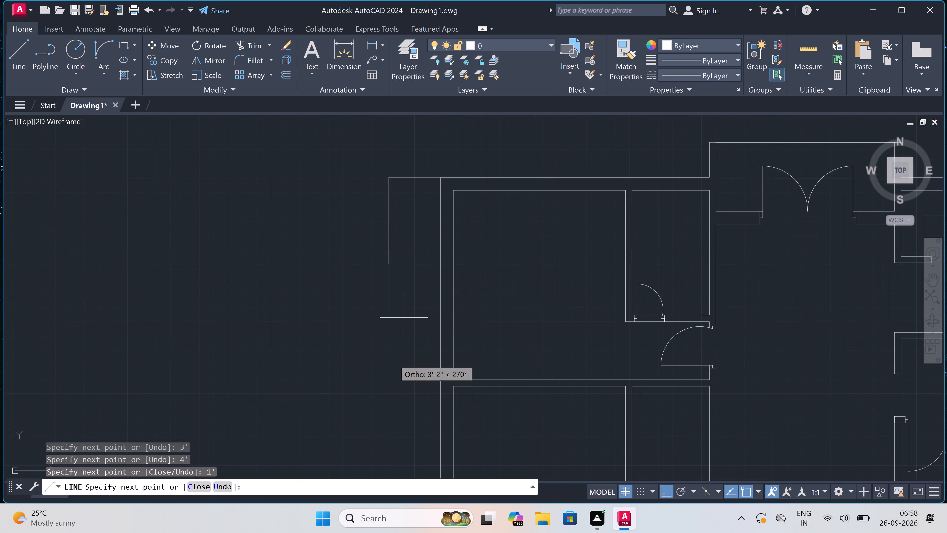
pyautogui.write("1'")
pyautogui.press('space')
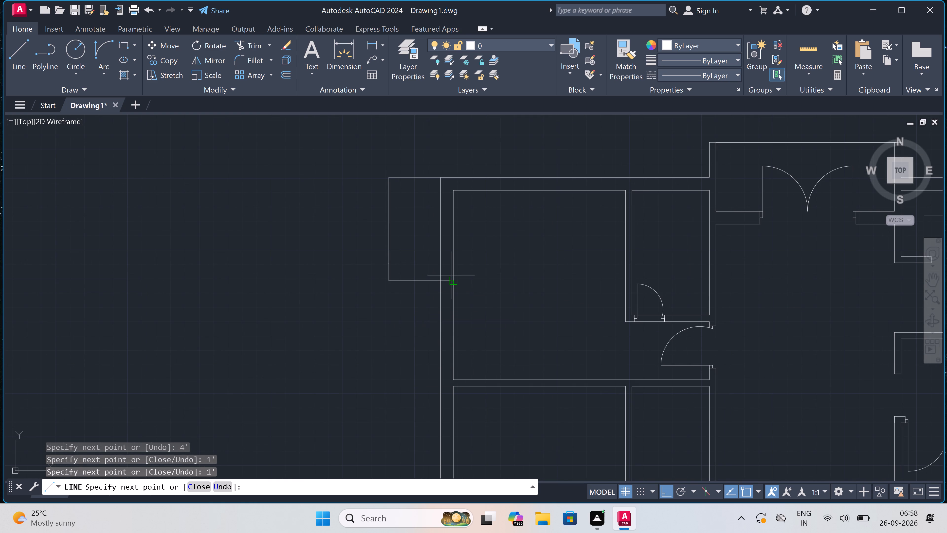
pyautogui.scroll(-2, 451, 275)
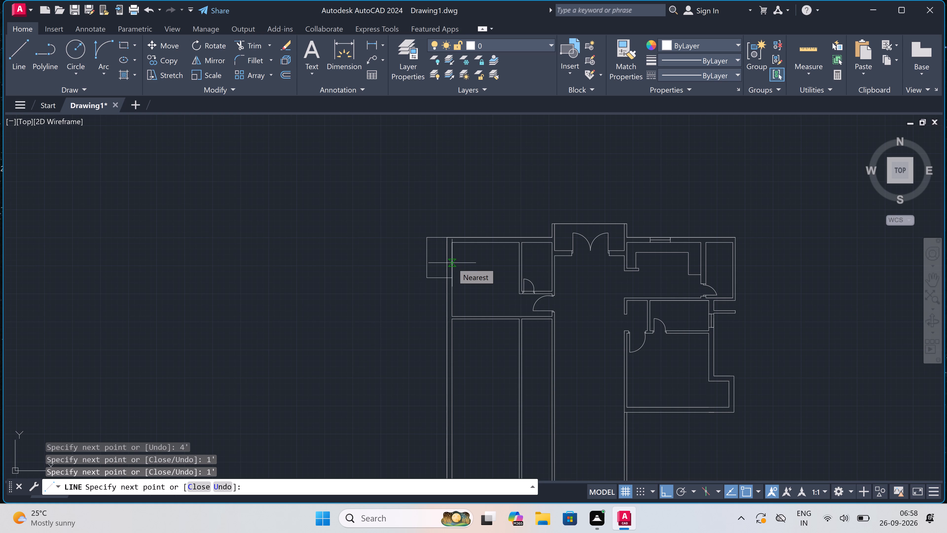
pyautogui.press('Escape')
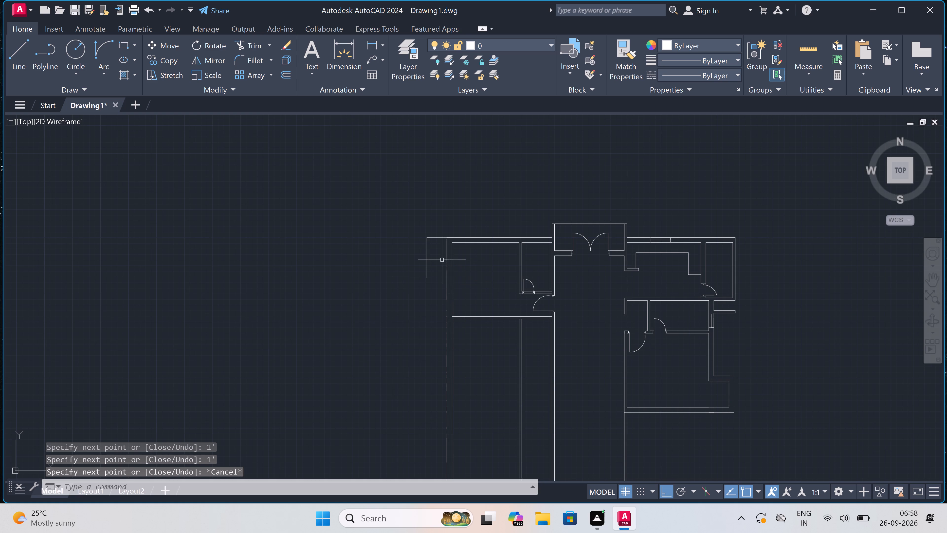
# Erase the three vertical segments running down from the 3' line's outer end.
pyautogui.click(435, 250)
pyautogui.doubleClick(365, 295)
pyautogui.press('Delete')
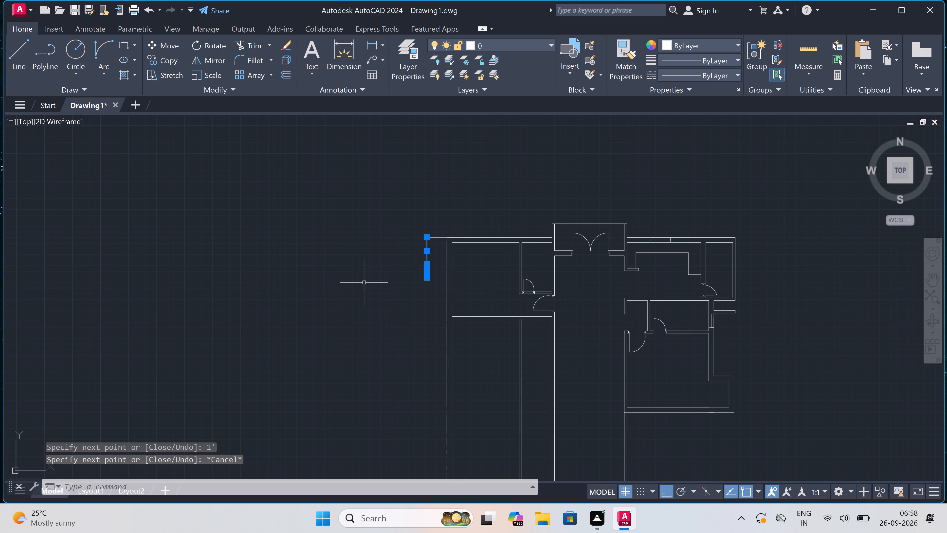
# Draw a line about 5'-4" down from the 3' line's outer end, returning horizontally to the wall's outer face.
pyautogui.scroll(1, 405, 243)
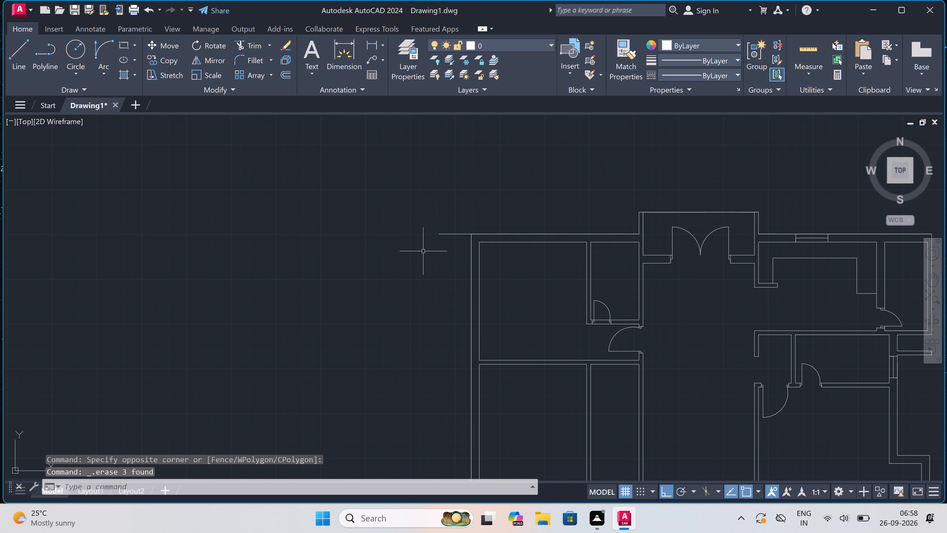
pyautogui.press('l')
pyautogui.press('space')
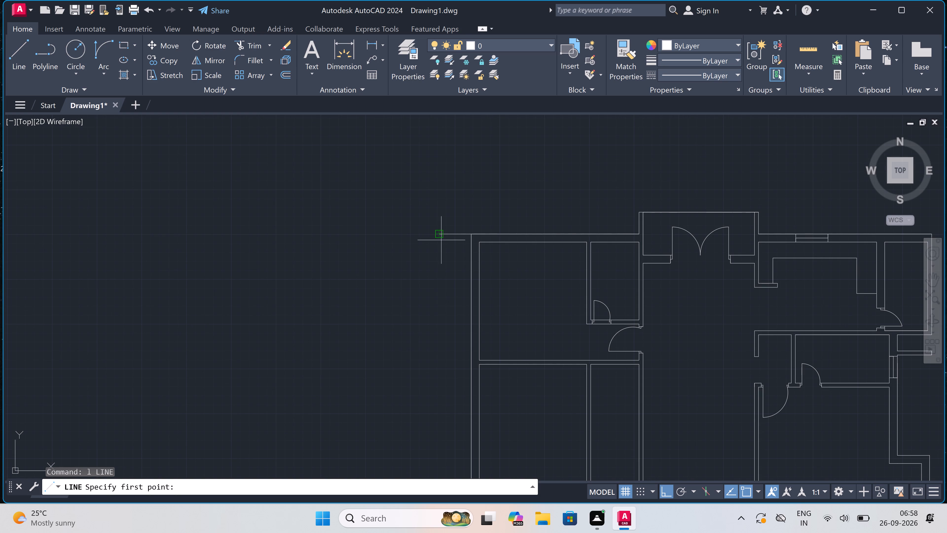
pyautogui.click(438, 234)
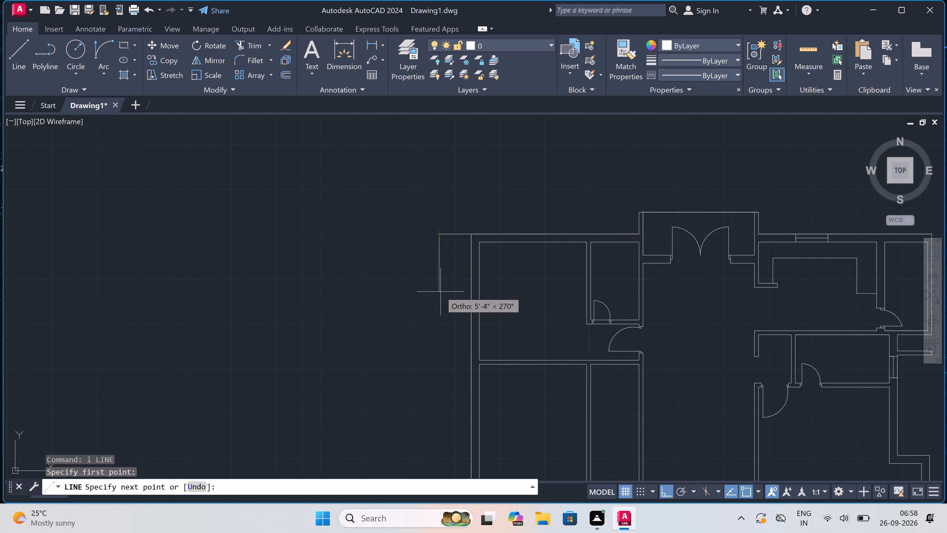
pyautogui.click(440, 292)
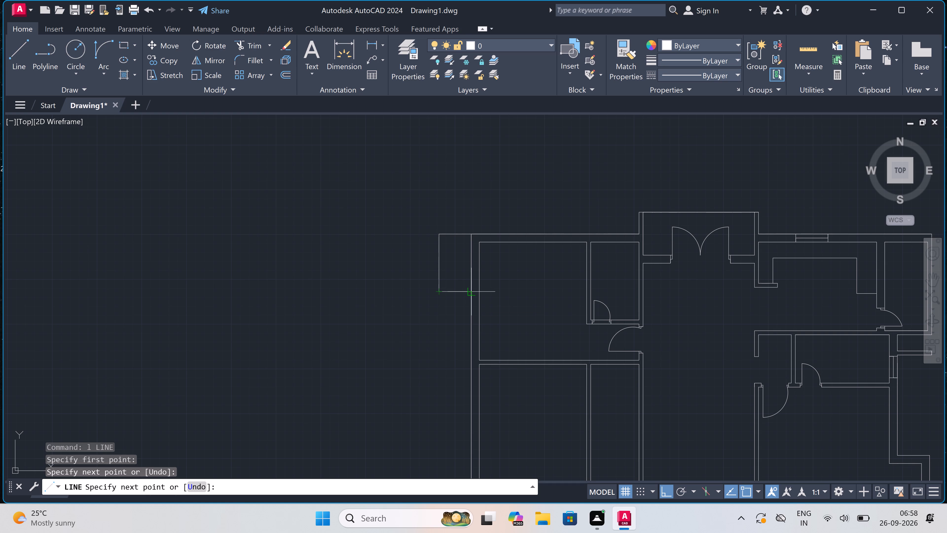
pyautogui.click(471, 291)
pyautogui.press('Escape')
# Draw the projection's inner lines 9" inside its outline, starting level with the upper wall's inner face and ending at the room's inner left face.
pyautogui.press('space')
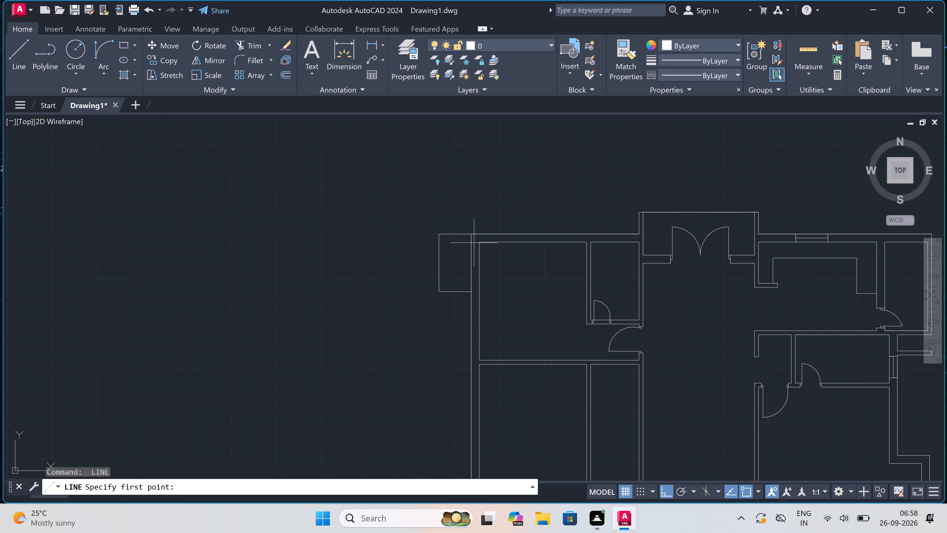
pyautogui.scroll(2, 476, 243)
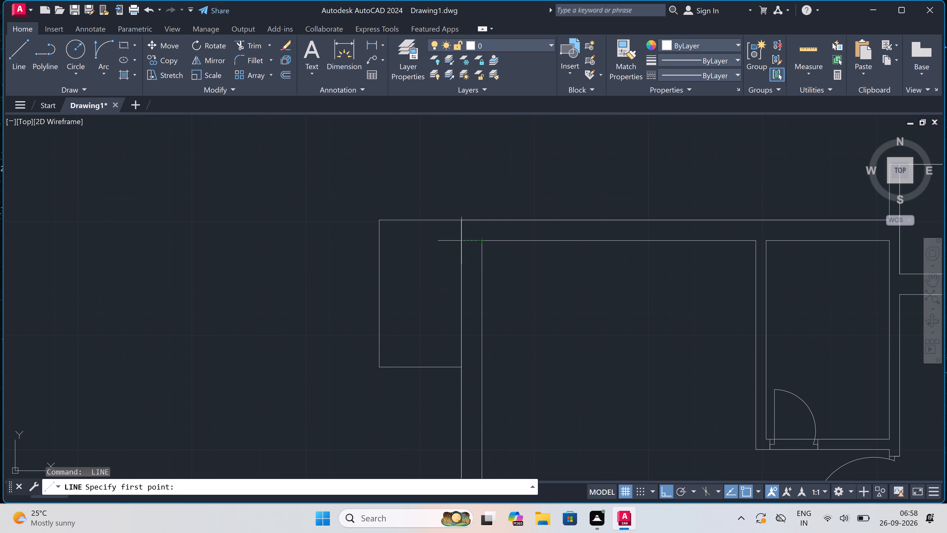
pyautogui.click(459, 239)
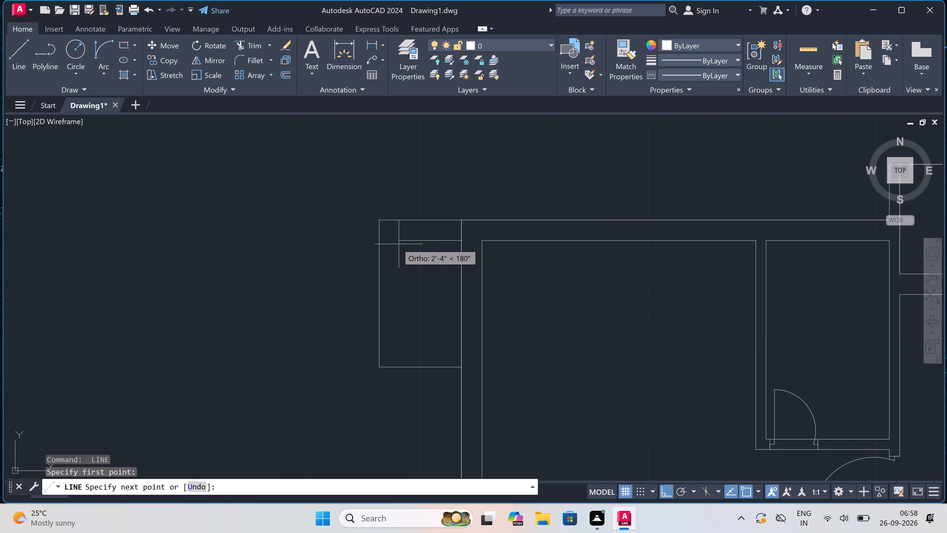
pyautogui.click(382, 242)
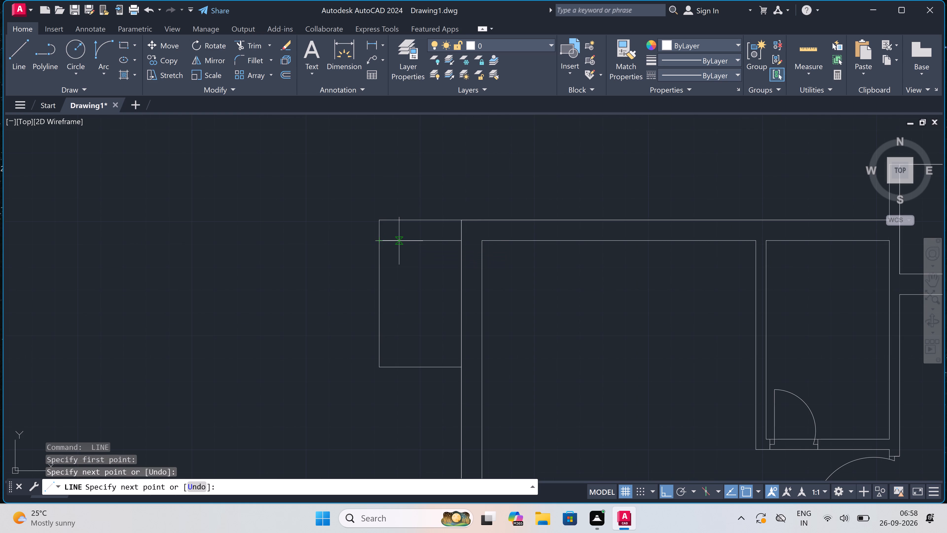
pyautogui.write('9"')
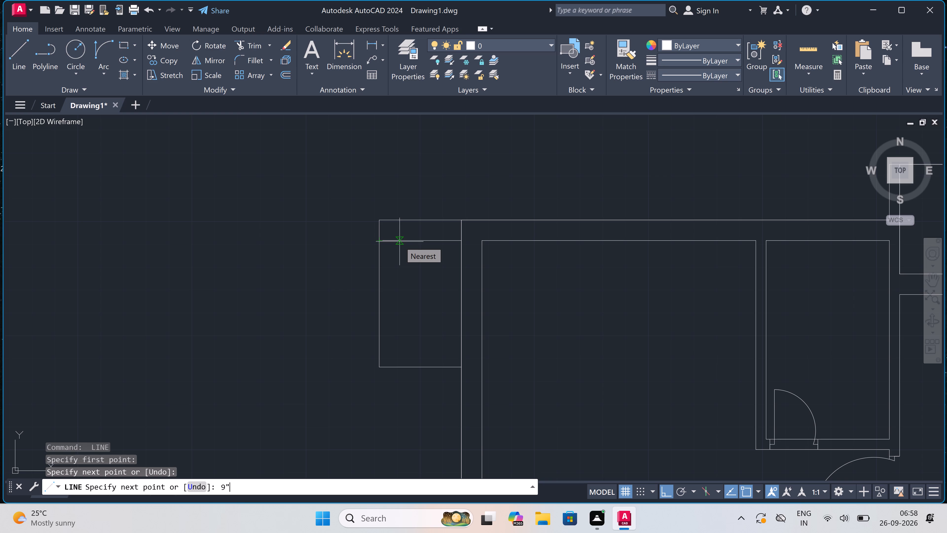
pyautogui.press('space')
pyautogui.scroll(-1, 401, 240)
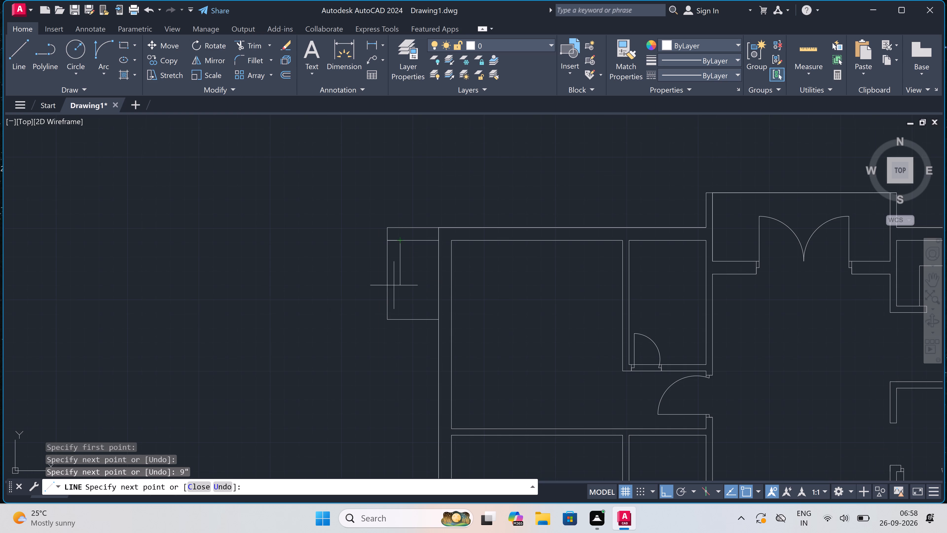
pyautogui.scroll(2, 391, 306)
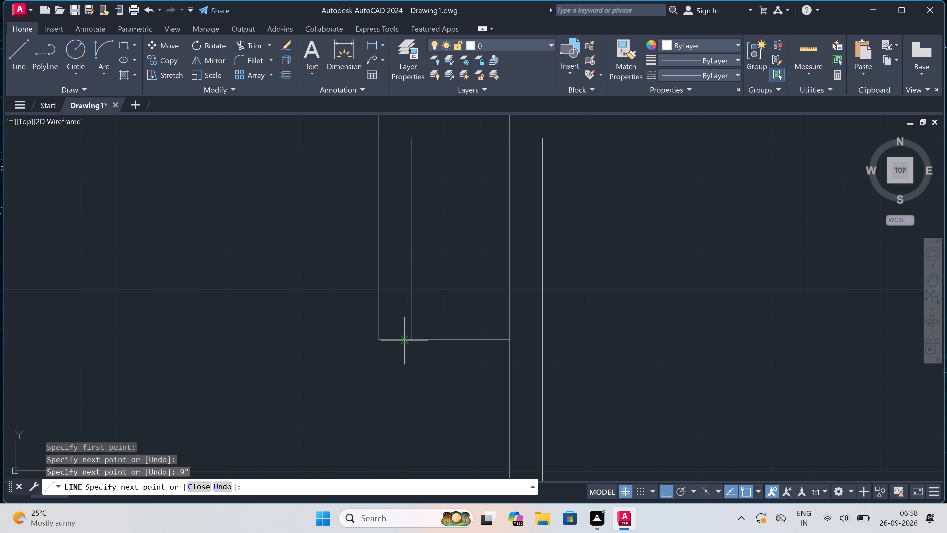
pyautogui.click(410, 339)
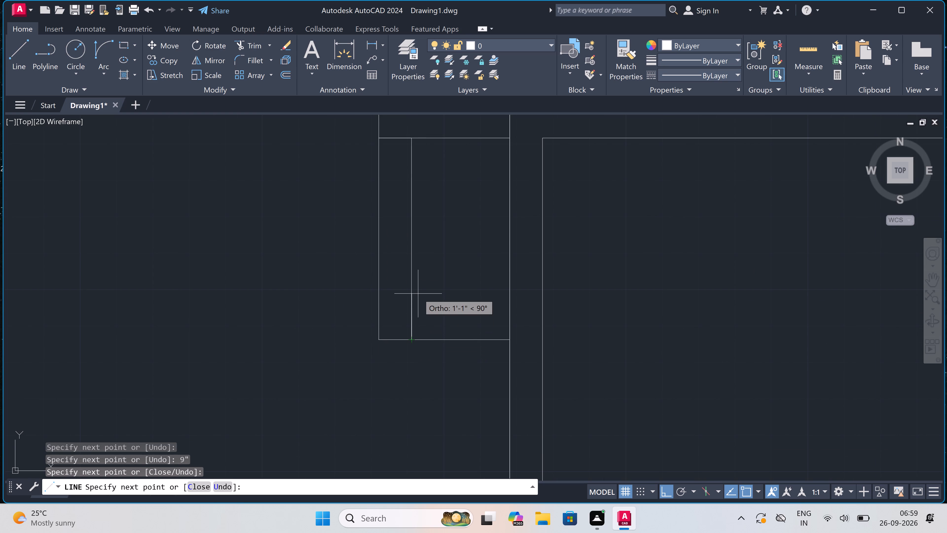
pyautogui.write('9"')
pyautogui.press('space')
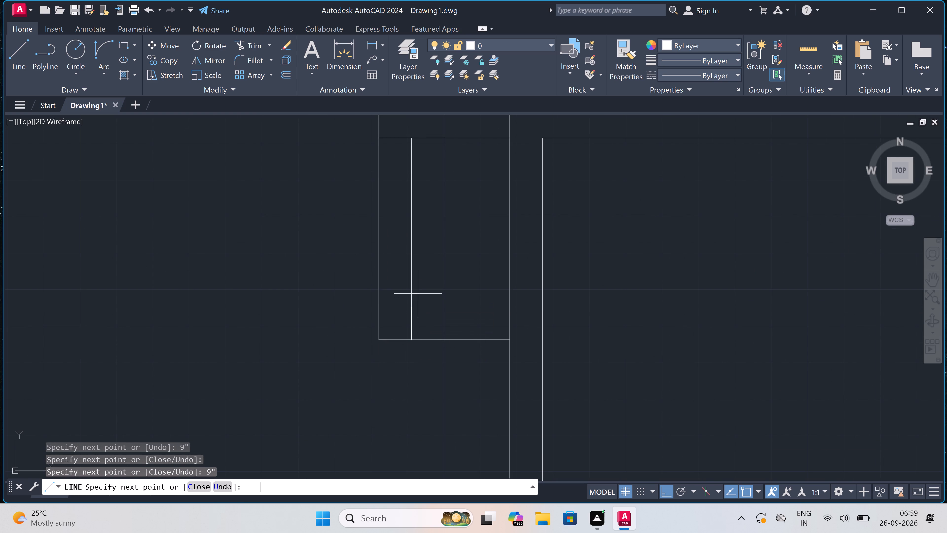
pyautogui.click(540, 309)
pyautogui.press('Escape')
# Trim the lines crossing the 9" thickness of the projection's lower wall, at its inner corner and at the main wall.
pyautogui.press('t')
pyautogui.press('r')
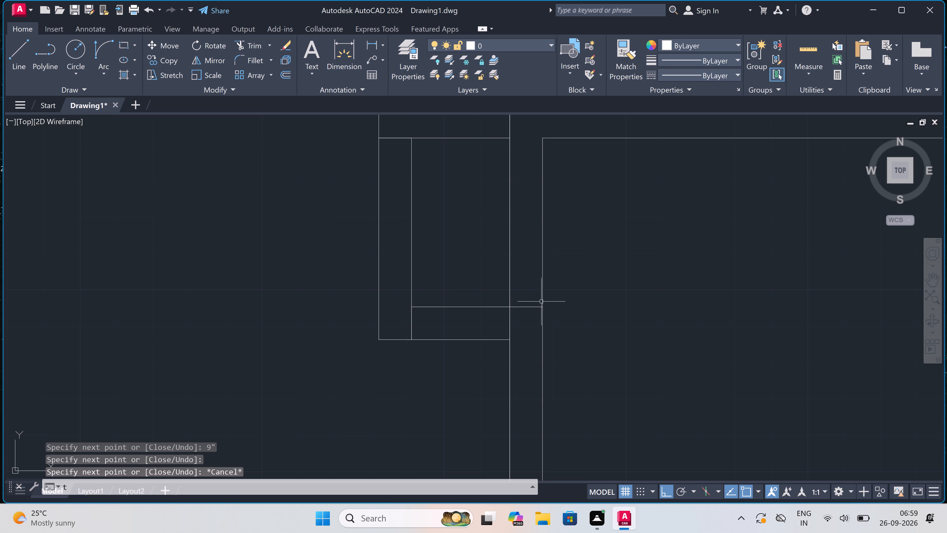
pyautogui.press('space')
pyautogui.click(521, 324)
pyautogui.moveTo(521, 324); pyautogui.dragTo(519, 324)
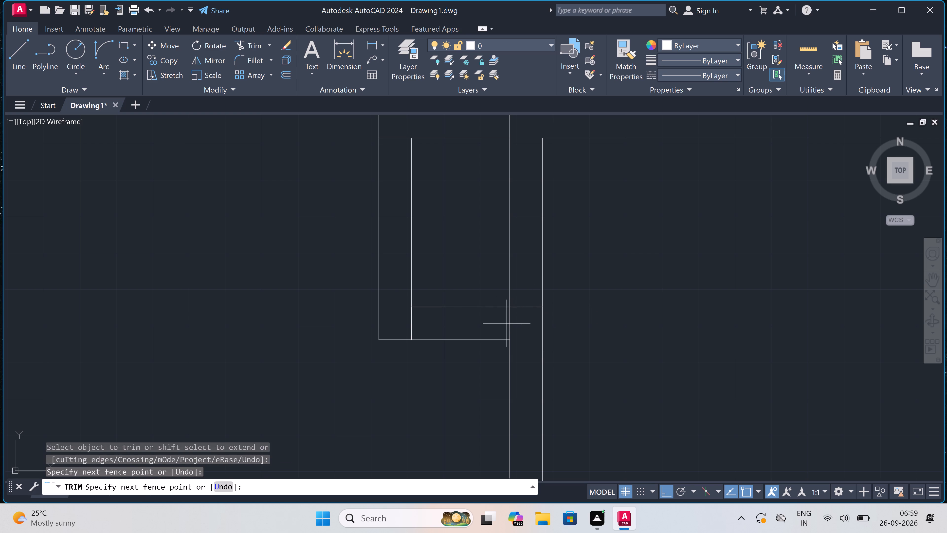
pyautogui.click(389, 322)
pyautogui.scroll(-2, 423, 282)
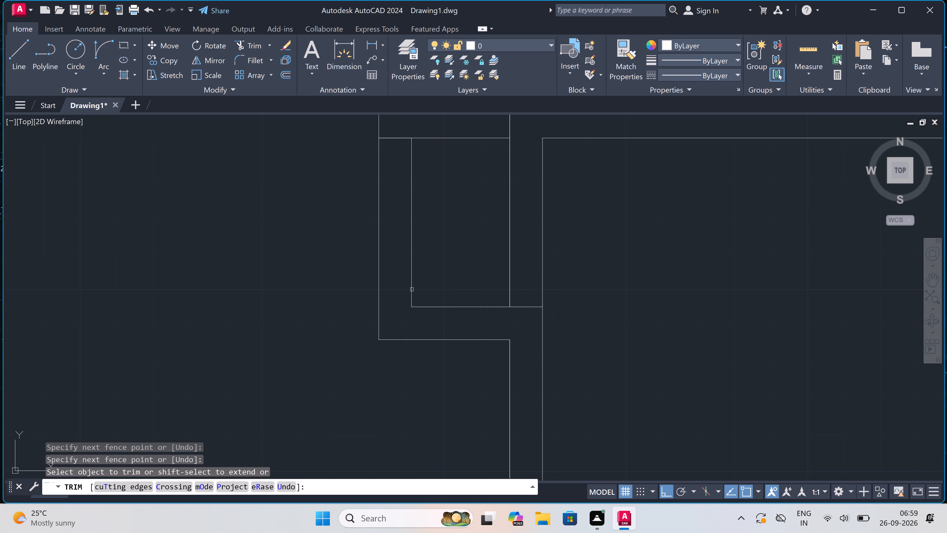
# Trim the stub at the projection's upper outer corner and the main wall line crossing the 9" upper wall thickness.
pyautogui.scroll(1, 400, 217)
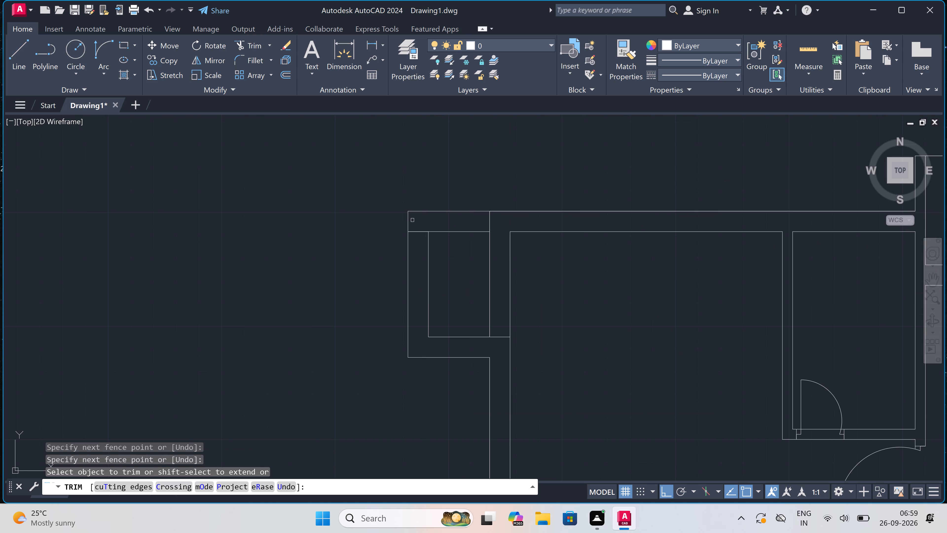
pyautogui.click(423, 224)
pyautogui.click(419, 245)
pyautogui.click(473, 222)
pyautogui.click(499, 223)
pyautogui.press('Escape')
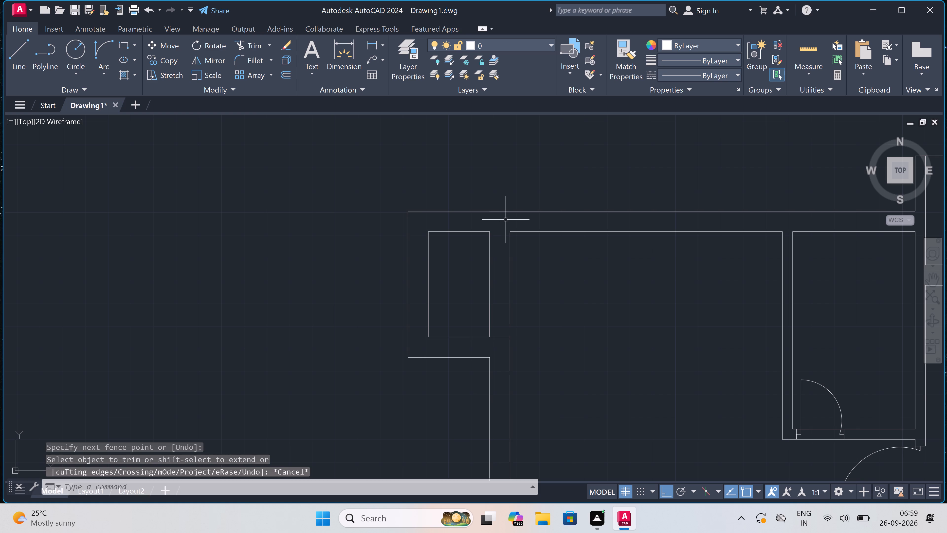
# Extend the projection's inner upper line across the 9" wall to meet the room's inner upper corner.
pyautogui.press('e')
pyautogui.press('x')
pyautogui.press('space')
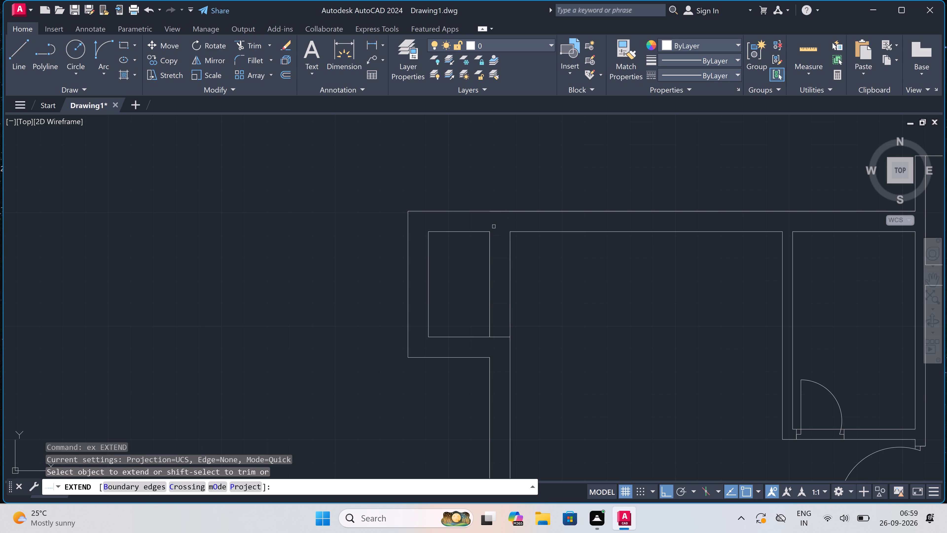
pyautogui.click(468, 228)
pyautogui.click(468, 255)
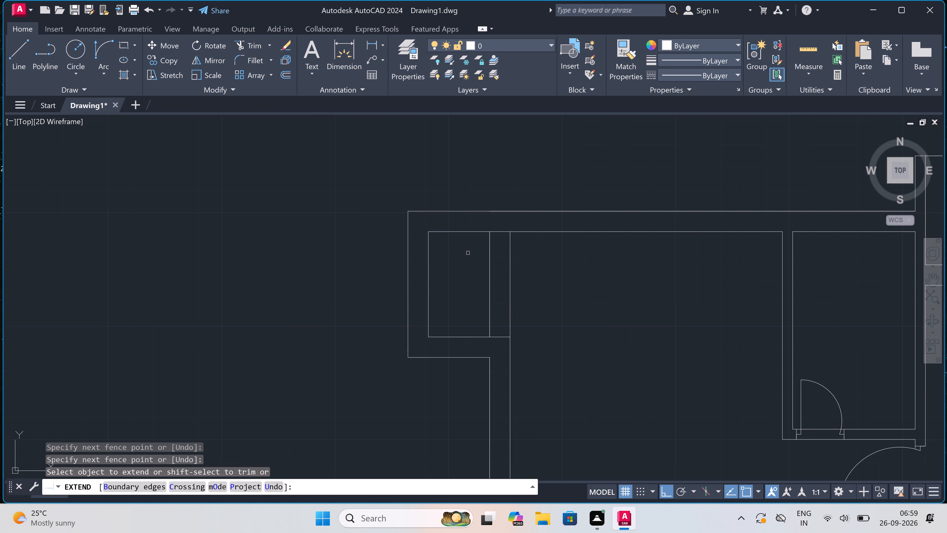
pyautogui.press('Escape')
# Trim both faces of the 9" wall between the projection's inner upper and lower lines to open it into the room.
pyautogui.write('tr')
pyautogui.press('space')
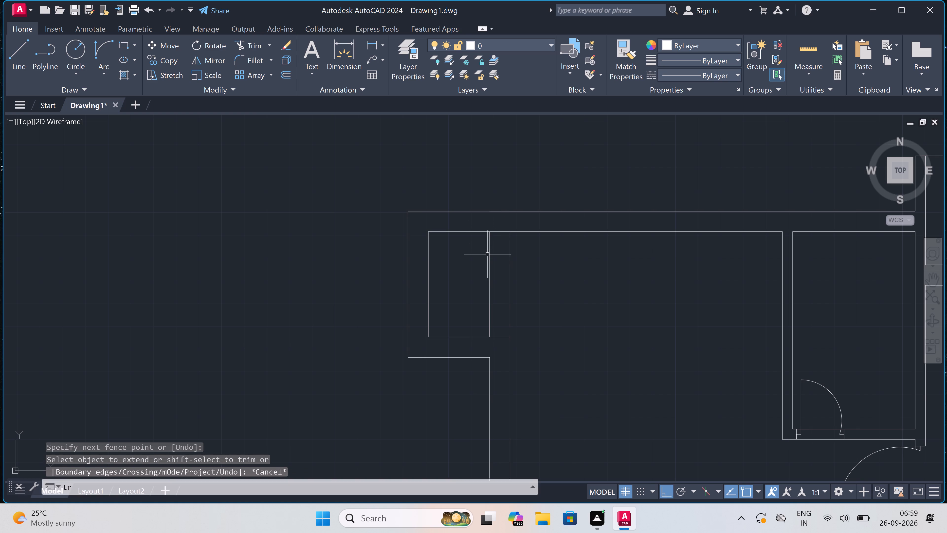
pyautogui.click(476, 257)
pyautogui.click(528, 257)
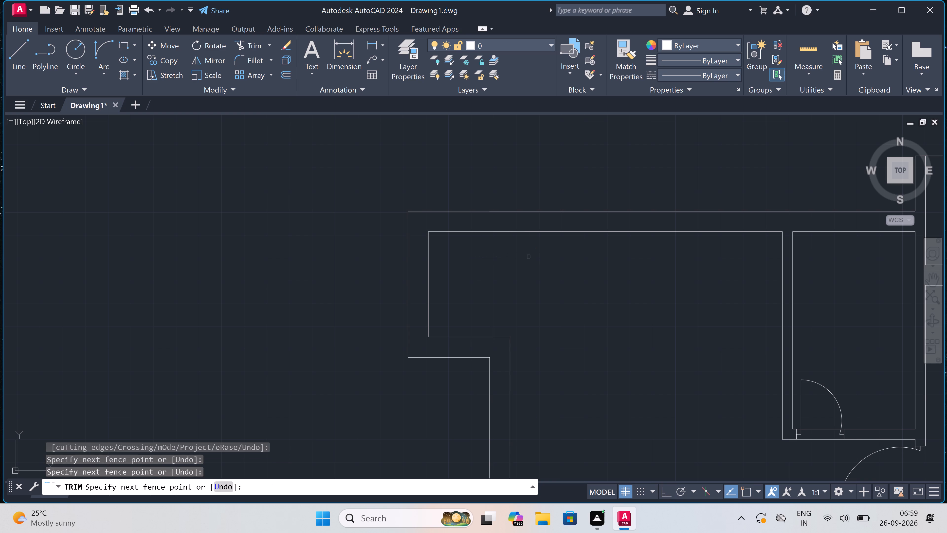
pyautogui.press('Escape')
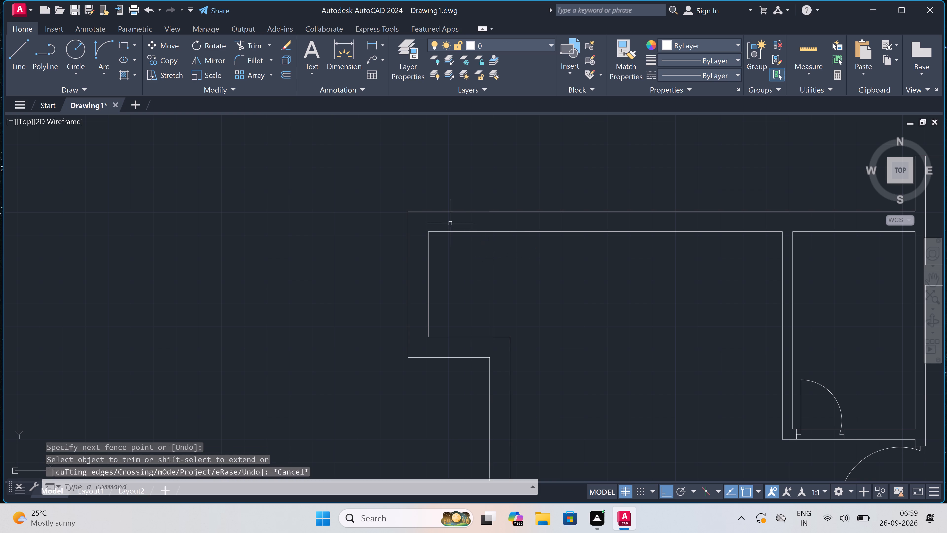
pyautogui.scroll(-2, 411, 203)
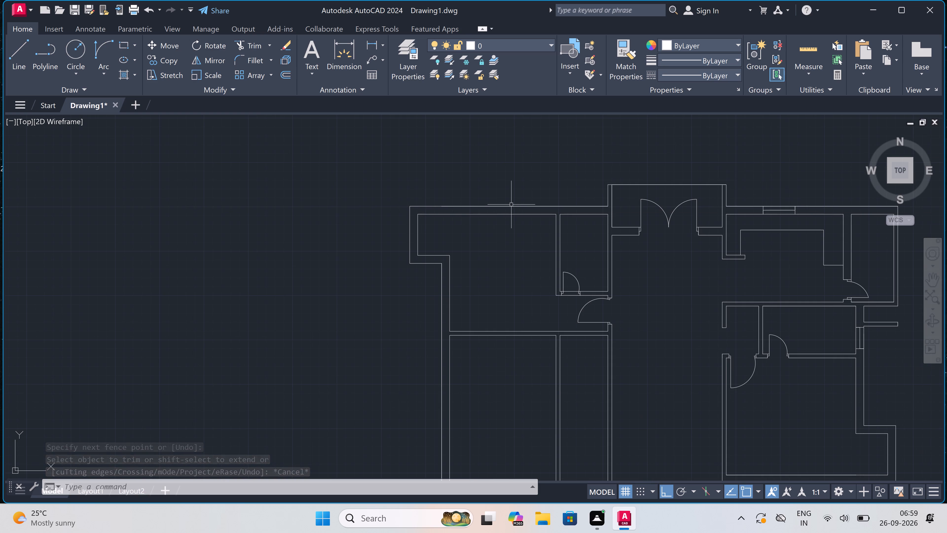
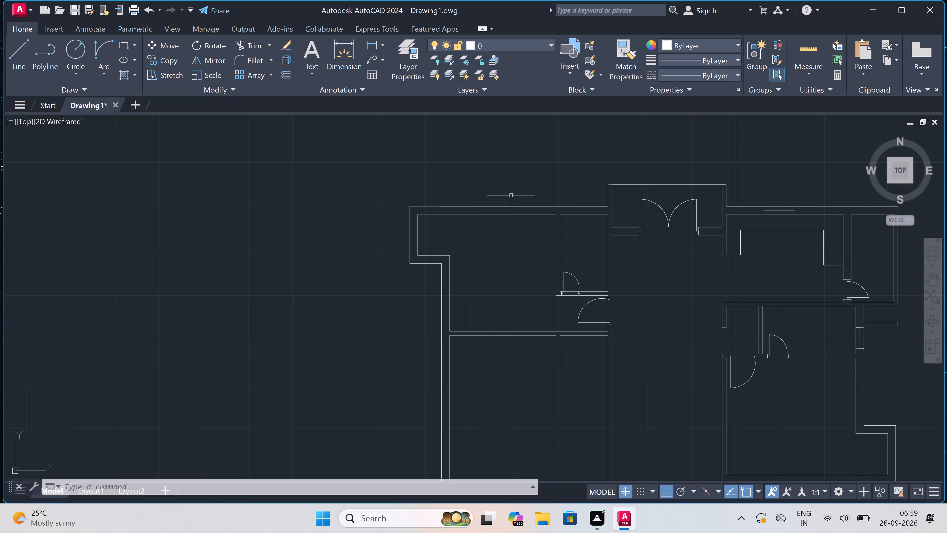
# Start a window in the upper wall of the upper-left room: a line across the 9" thickness and a 5' centre line from its midpoint.
pyautogui.scroll(1, 579, 203)
pyautogui.press('l')
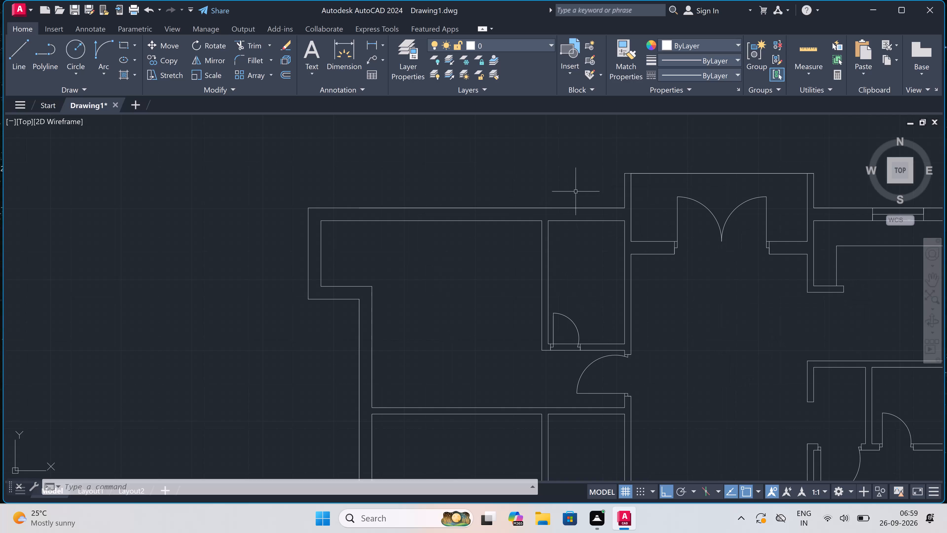
pyautogui.press('space')
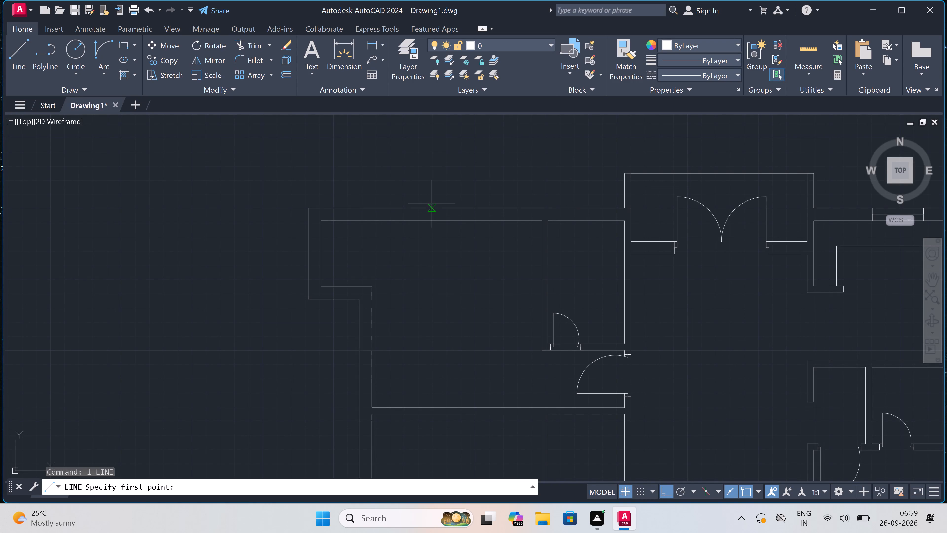
pyautogui.click(407, 207)
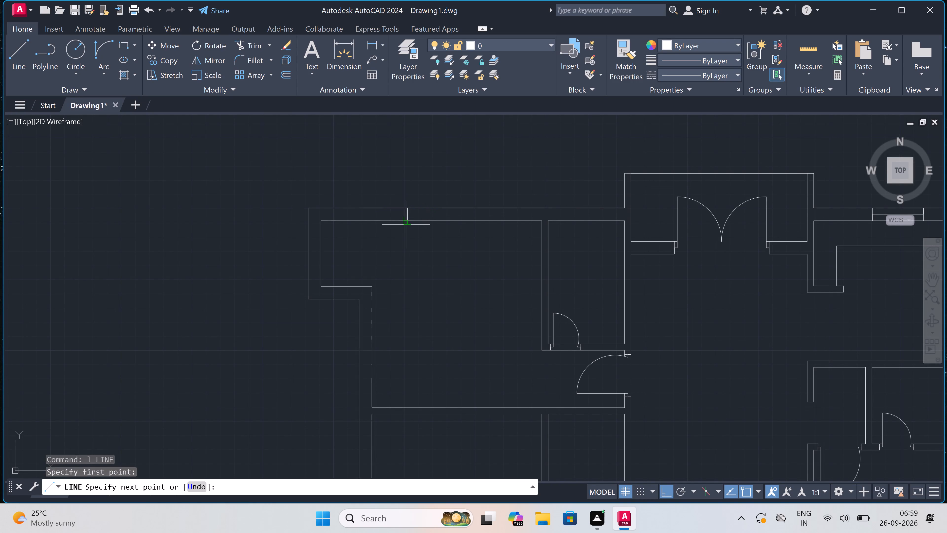
pyautogui.click(406, 225)
pyautogui.scroll(3, 406, 215)
pyautogui.click(406, 212)
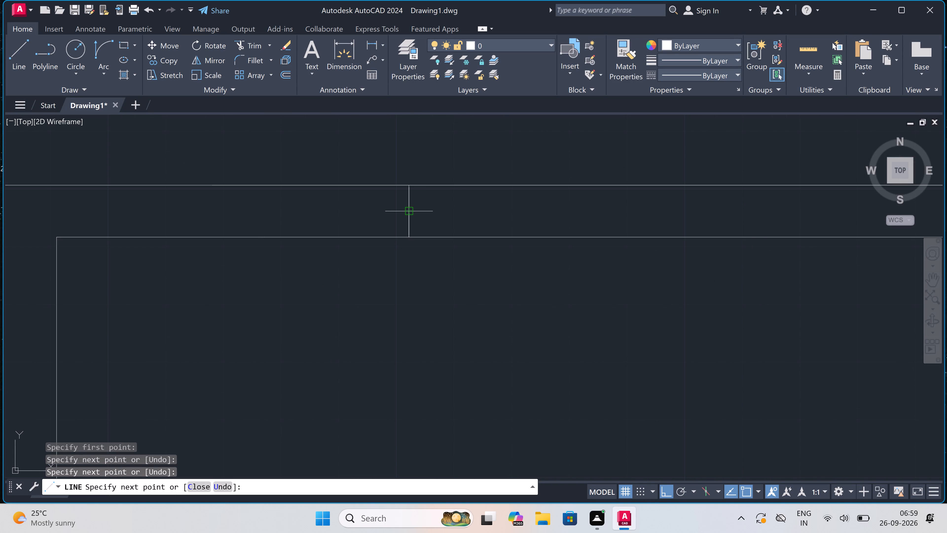
pyautogui.scroll(-1, 459, 203)
pyautogui.write("5'")
pyautogui.press('space')
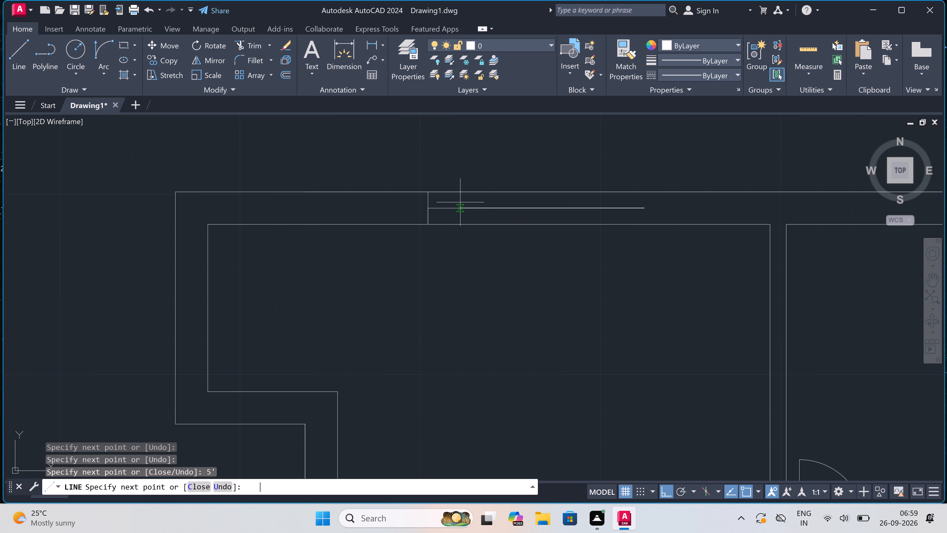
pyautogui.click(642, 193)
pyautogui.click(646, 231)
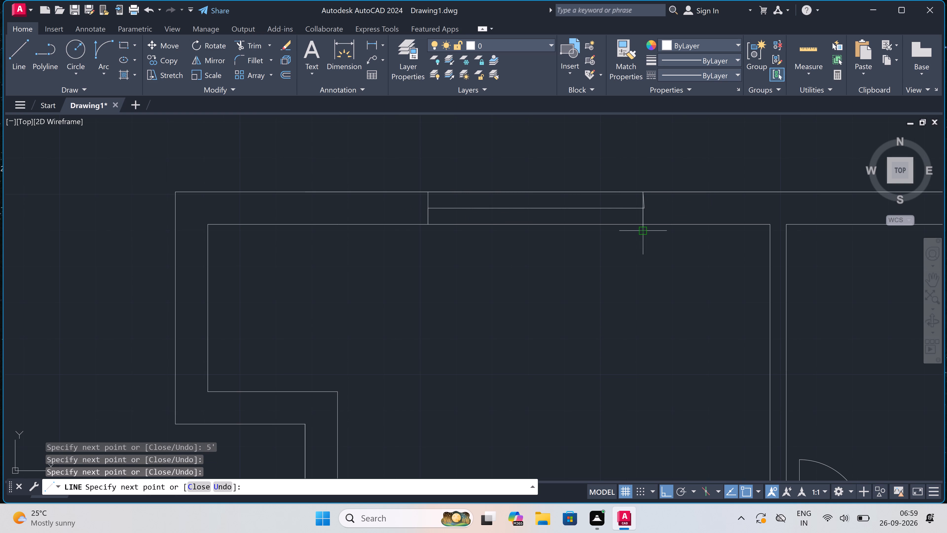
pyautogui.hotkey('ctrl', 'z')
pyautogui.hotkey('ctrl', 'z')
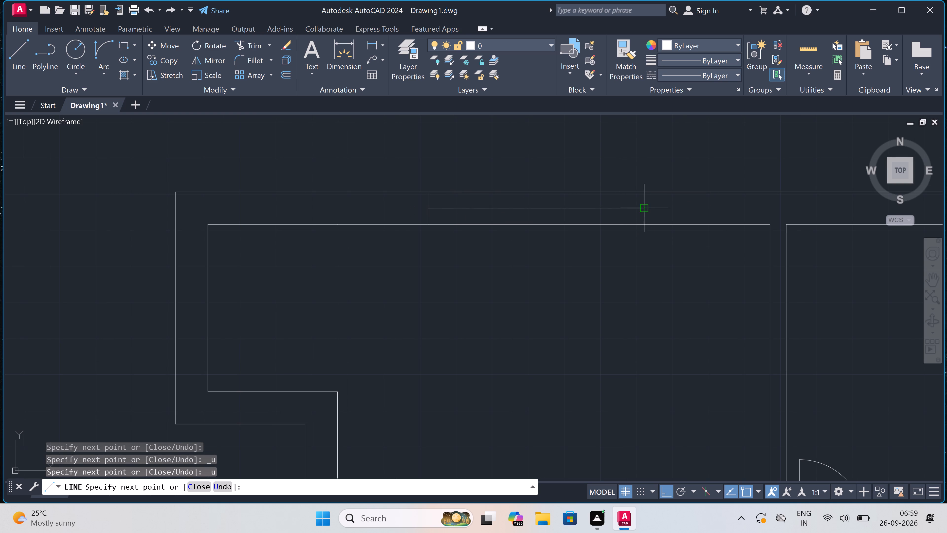
# Close the 5' window with an end line across the full wall thickness, from the centre line's end to the outer and inner faces.
pyautogui.scroll(2, 644, 209)
pyautogui.click(644, 209)
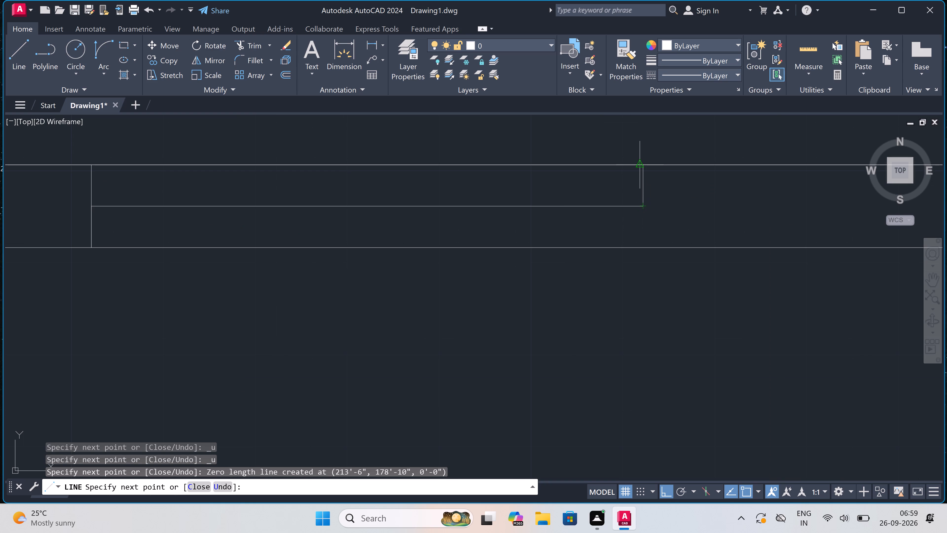
pyautogui.scroll(3, 640, 167)
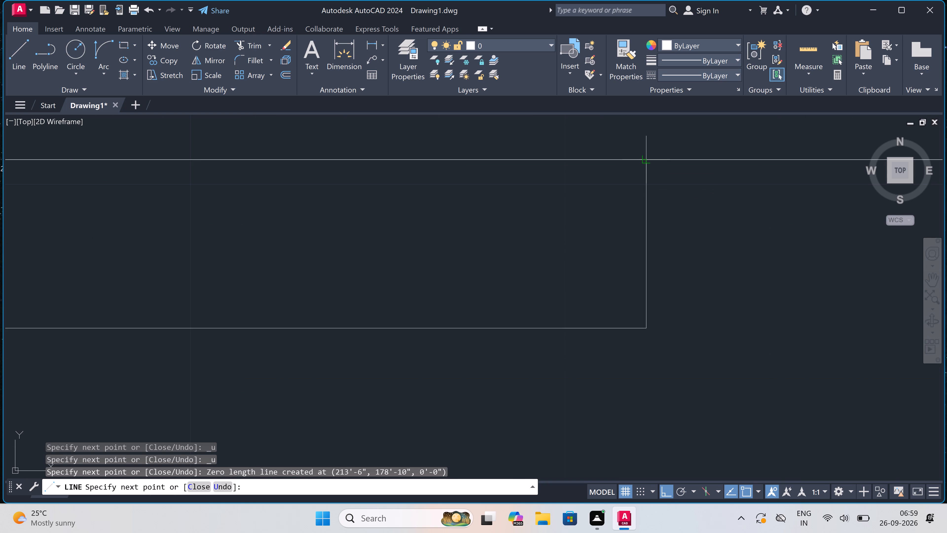
pyautogui.click(645, 159)
pyautogui.scroll(-2, 645, 159)
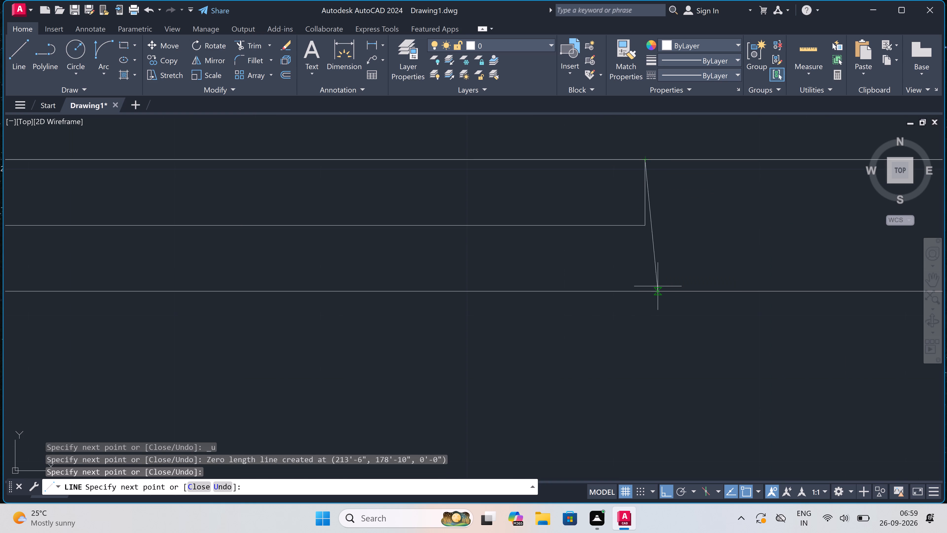
pyautogui.scroll(2, 649, 288)
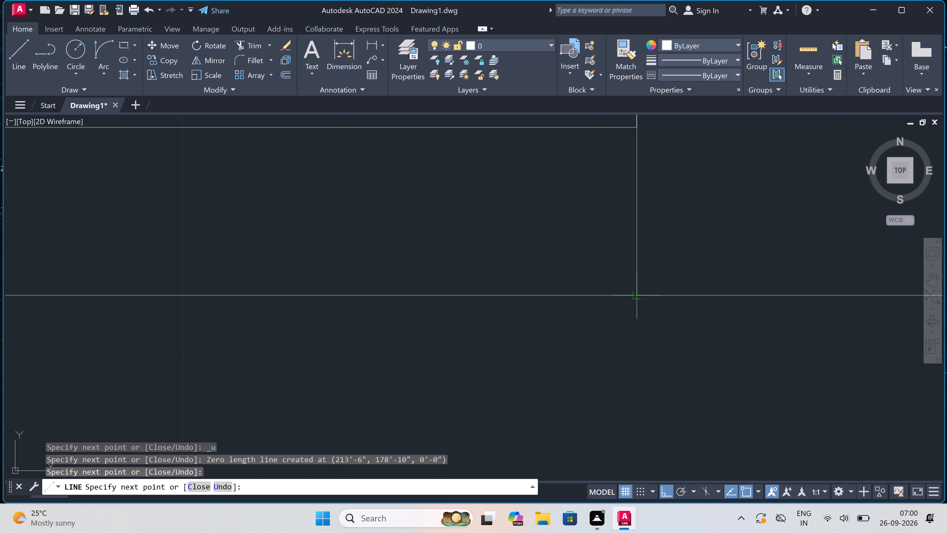
pyautogui.click(635, 296)
pyautogui.press('Escape')
# Draw a 2' window with two end lines and a centre line in the upper wall of the small room beside the entrance.
pyautogui.scroll(-2, 426, 283)
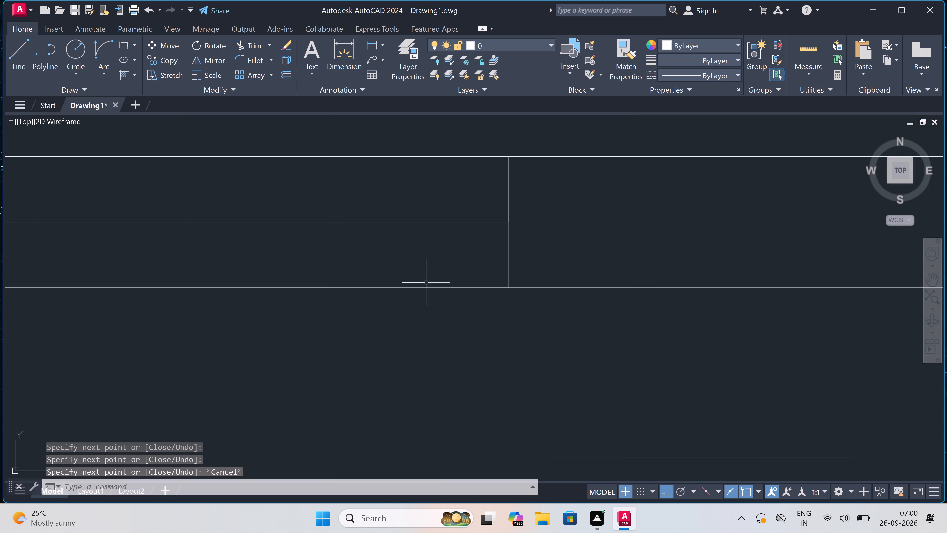
pyautogui.scroll(-6, 426, 283)
pyautogui.scroll(2, 492, 274)
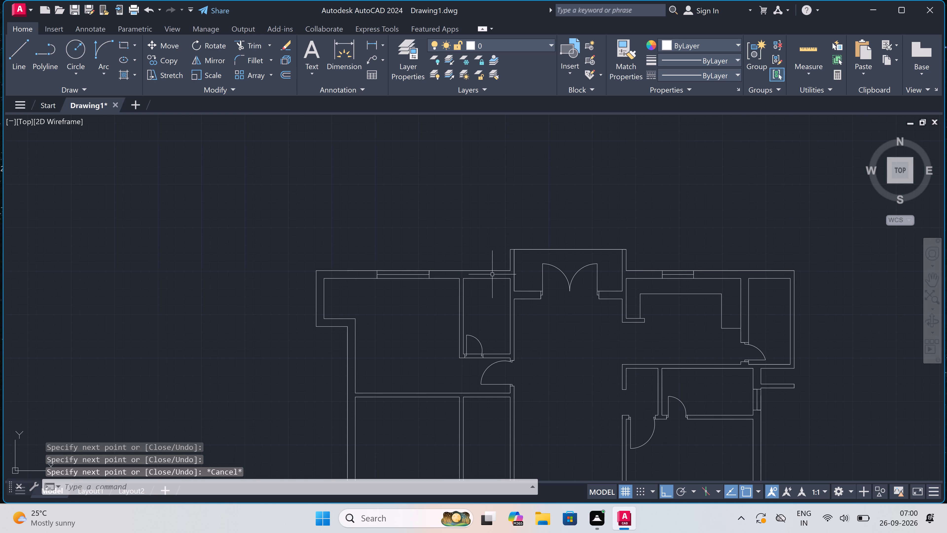
pyautogui.scroll(-1, 490, 269)
pyautogui.scroll(2, 469, 263)
pyautogui.press('space')
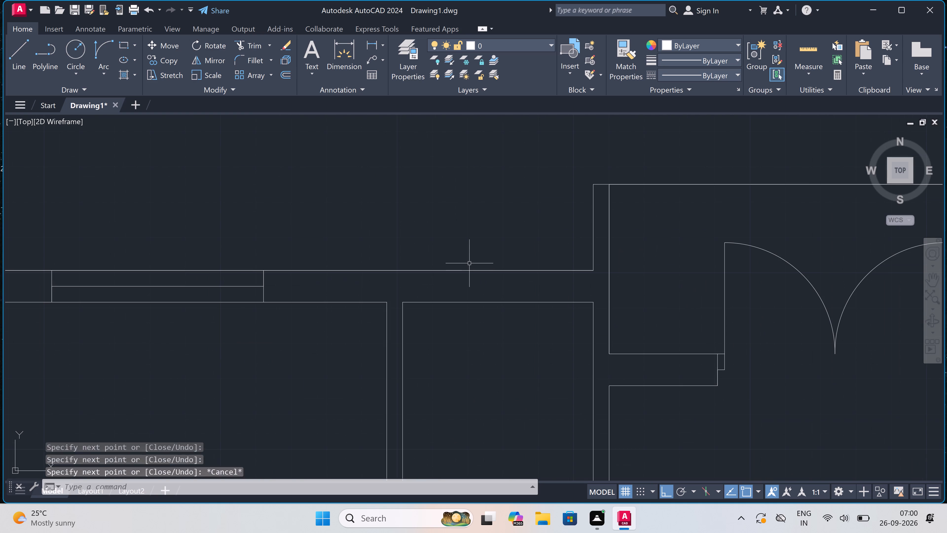
pyautogui.click(466, 270)
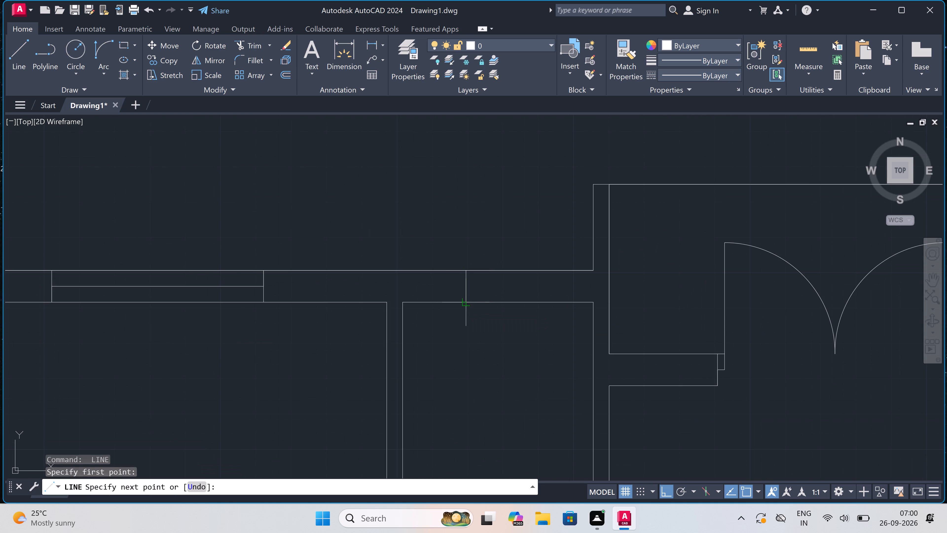
pyautogui.click(464, 304)
pyautogui.moveTo(462, 286); pyautogui.dragTo(465, 284)
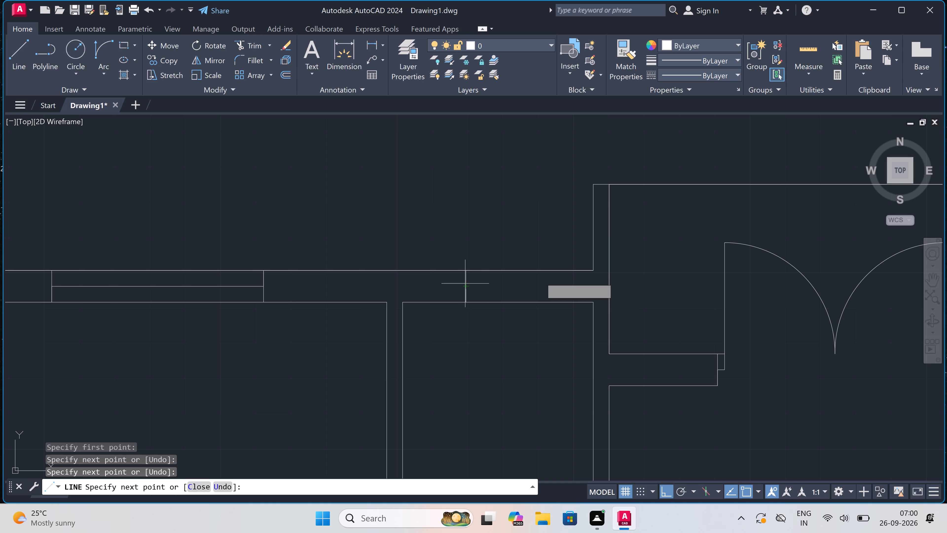
pyautogui.write("2'")
pyautogui.press('space')
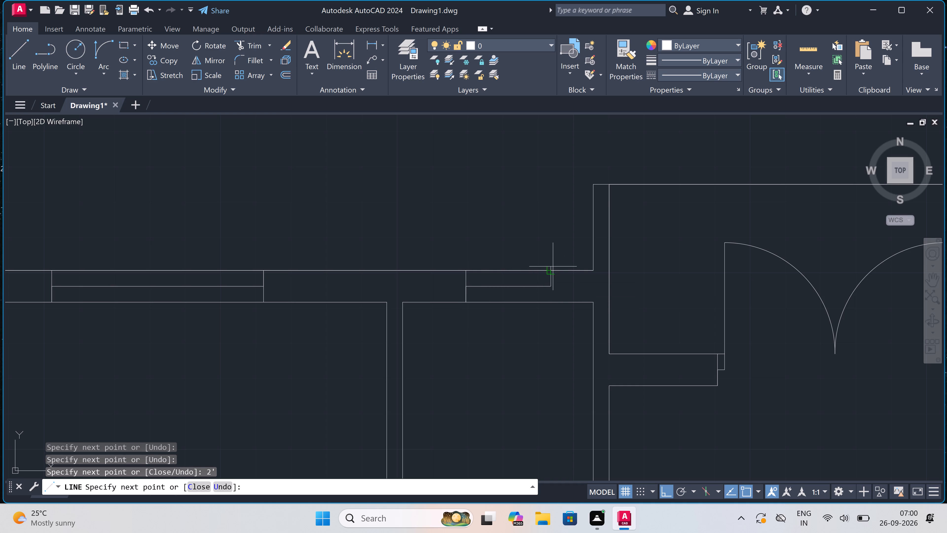
pyautogui.moveTo(553, 269); pyautogui.dragTo(553, 272)
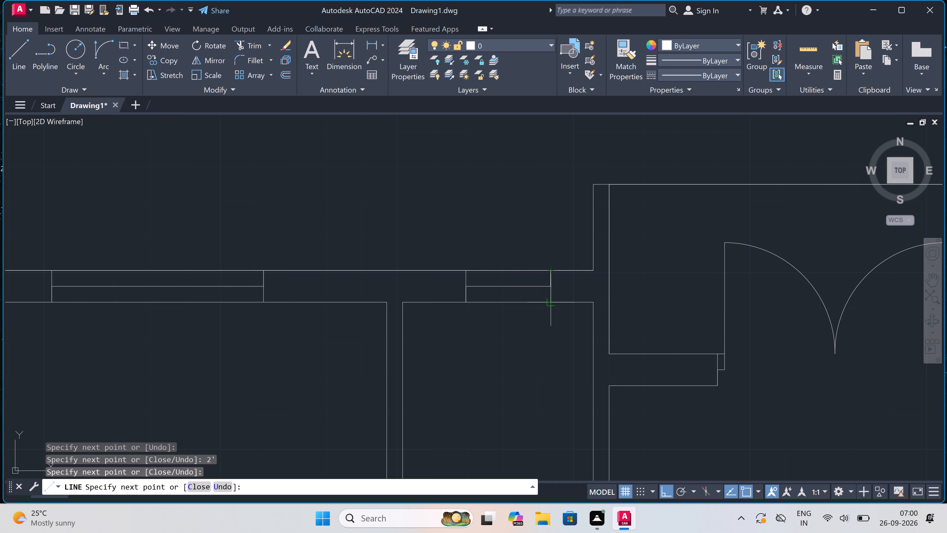
pyautogui.click(549, 299)
pyautogui.press('Escape')
# Trim both wall lines across the opening of the small room's door, between its two jambs.
pyautogui.scroll(-4, 528, 257)
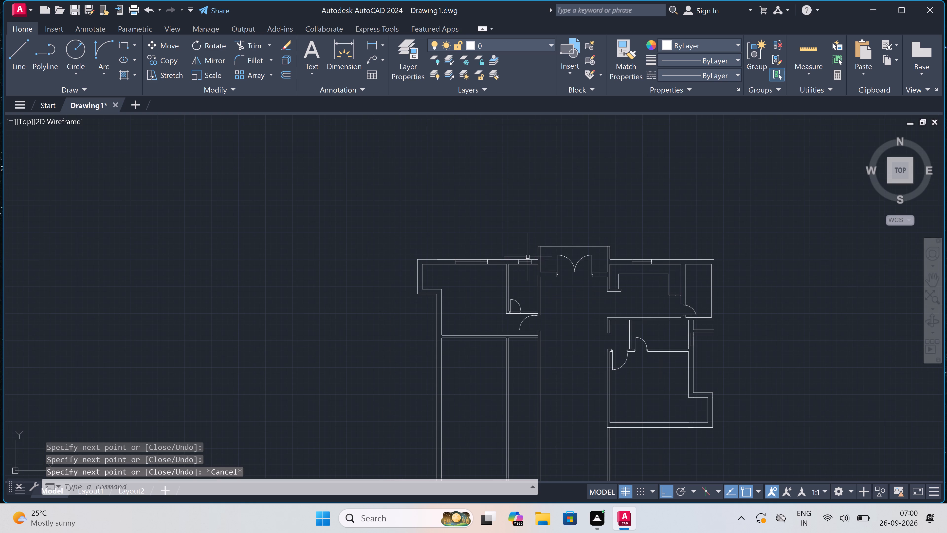
pyautogui.scroll(3, 514, 324)
pyautogui.press('t')
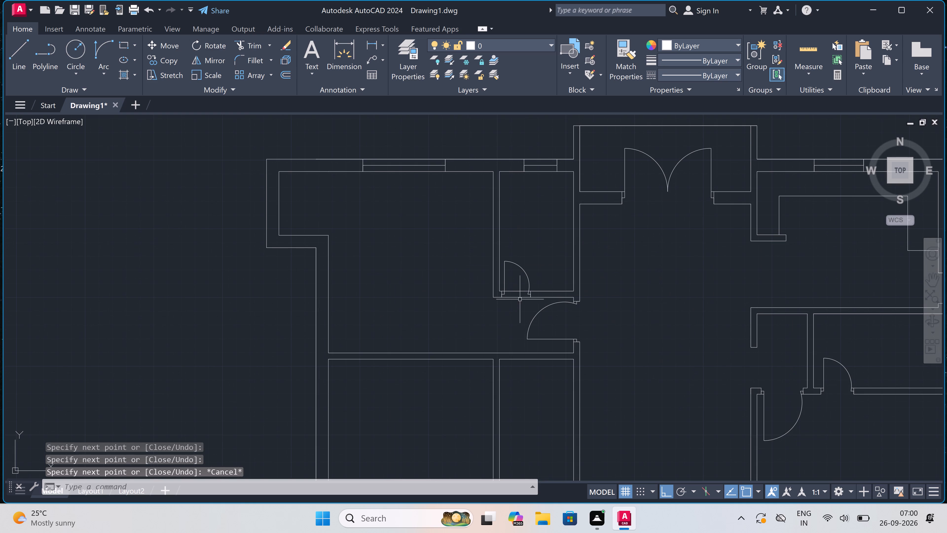
pyautogui.press('r')
pyautogui.press('space')
pyautogui.scroll(2, 516, 282)
pyautogui.click(516, 279)
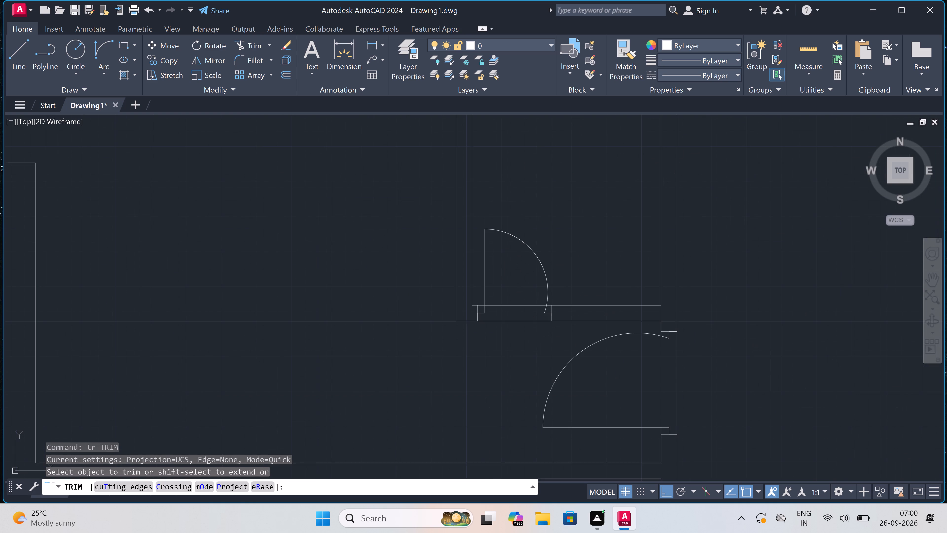
pyautogui.click(516, 387)
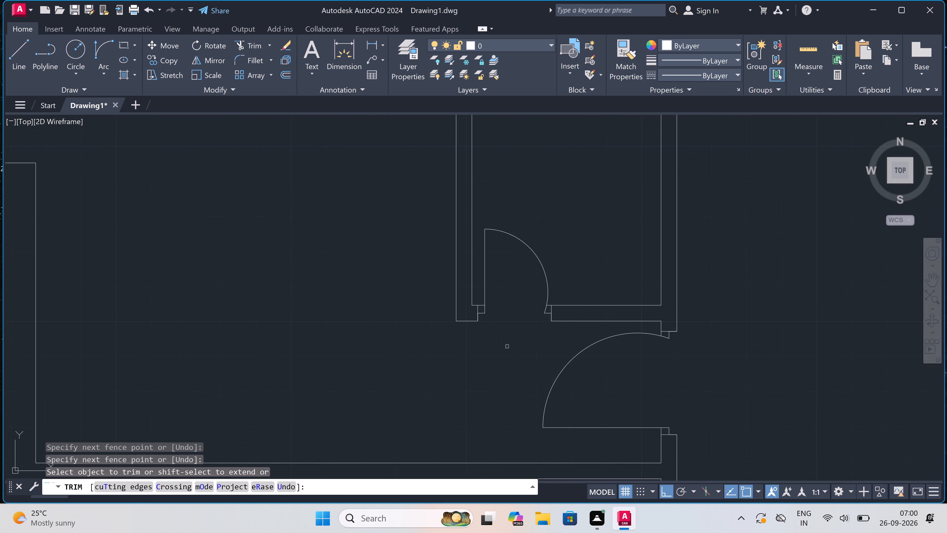
pyautogui.press('Escape')
# Draw a 5' window with end lines and a centre line in the lower-right room's 9" outer wall, above the projection.
pyautogui.scroll(-5, 477, 321)
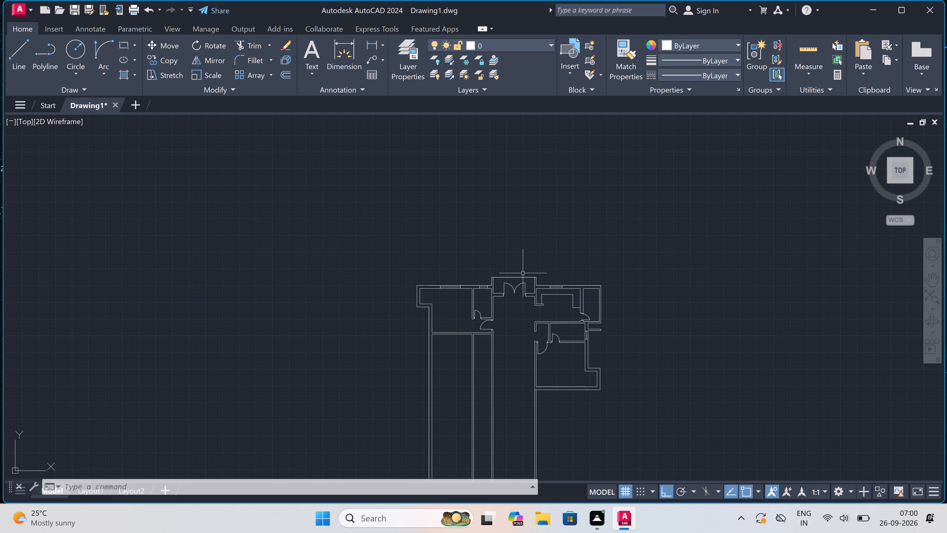
pyautogui.scroll(-1, 523, 273)
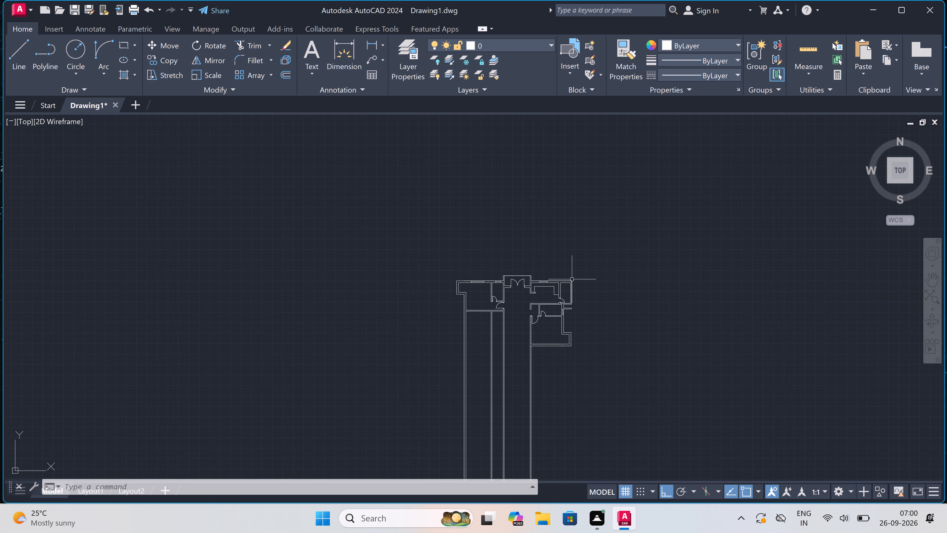
pyautogui.scroll(3, 549, 331)
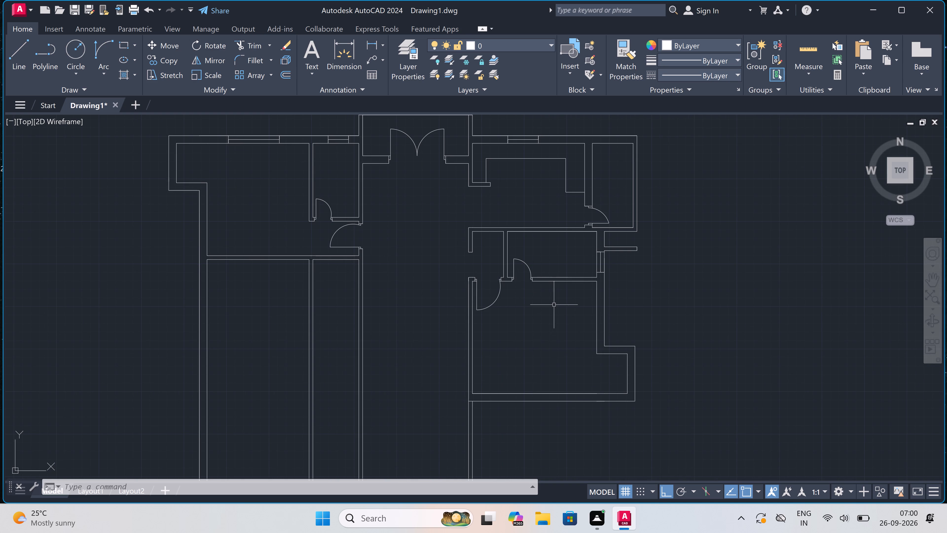
pyautogui.scroll(2, 600, 297)
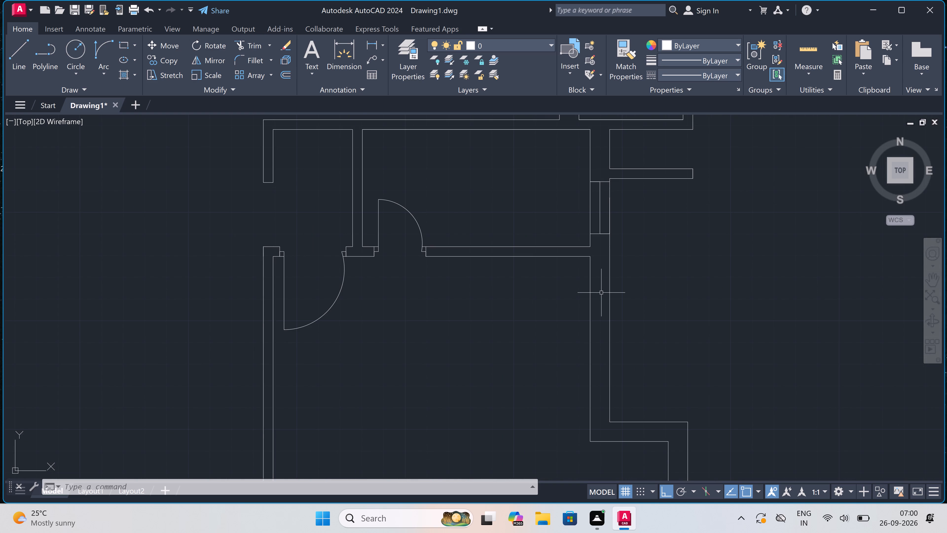
pyautogui.press('l')
pyautogui.press('space')
pyautogui.click(593, 284)
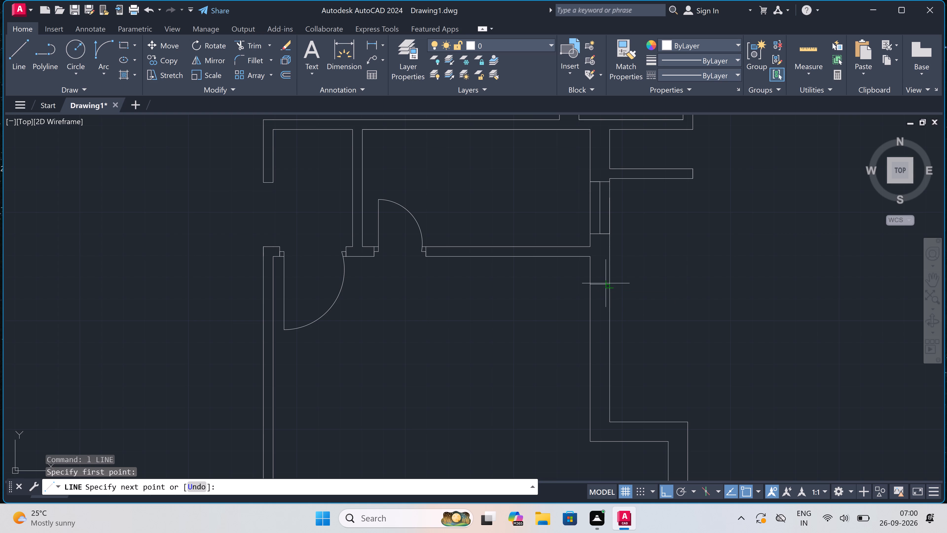
pyautogui.click(607, 284)
pyautogui.click(599, 285)
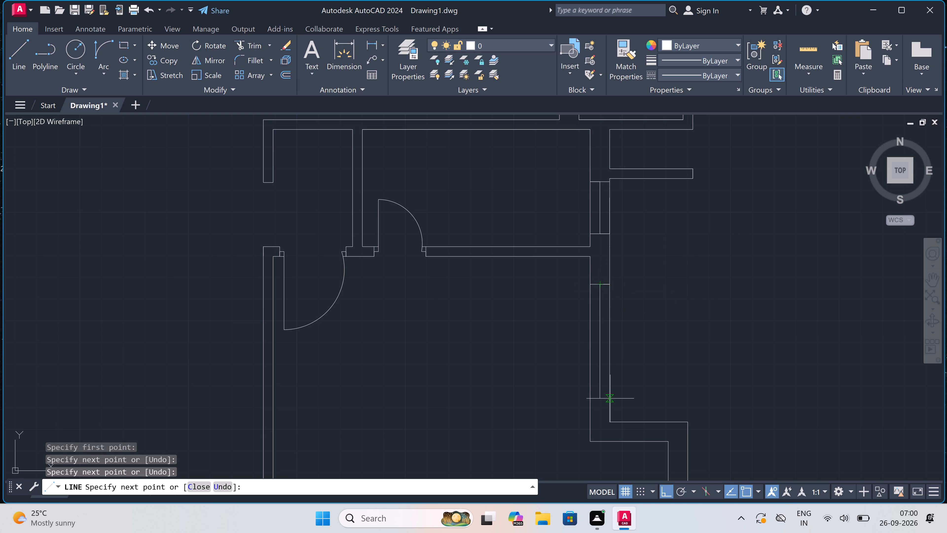
pyautogui.write("5'")
pyautogui.press('space')
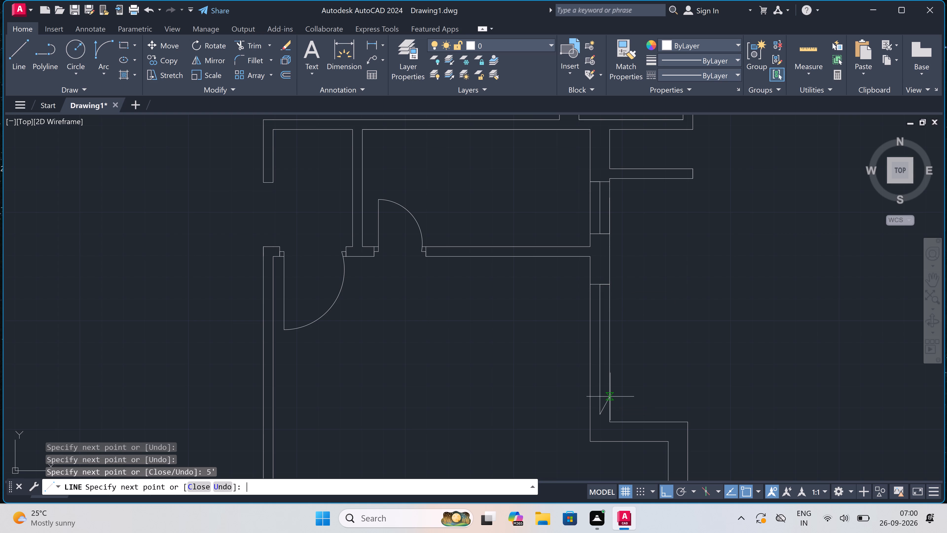
pyautogui.scroll(3, 611, 416)
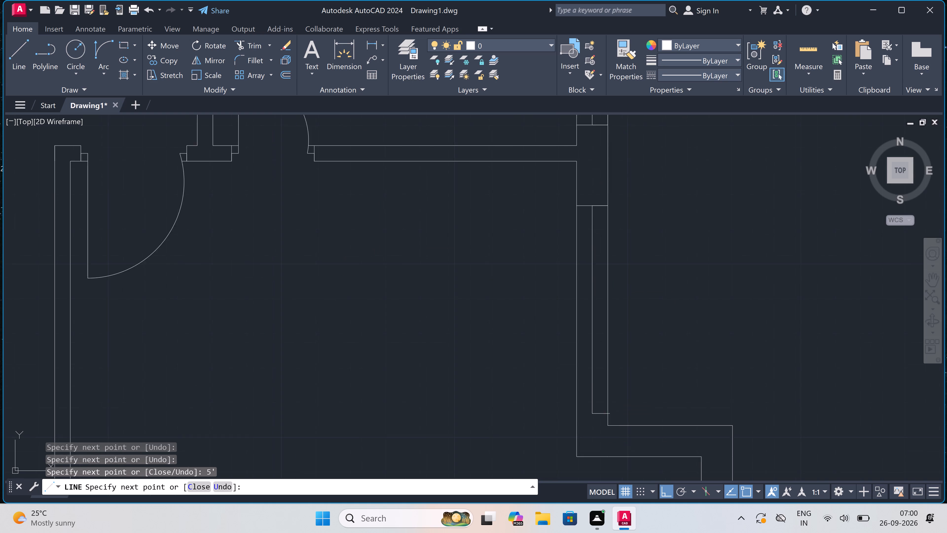
pyautogui.click(597, 410)
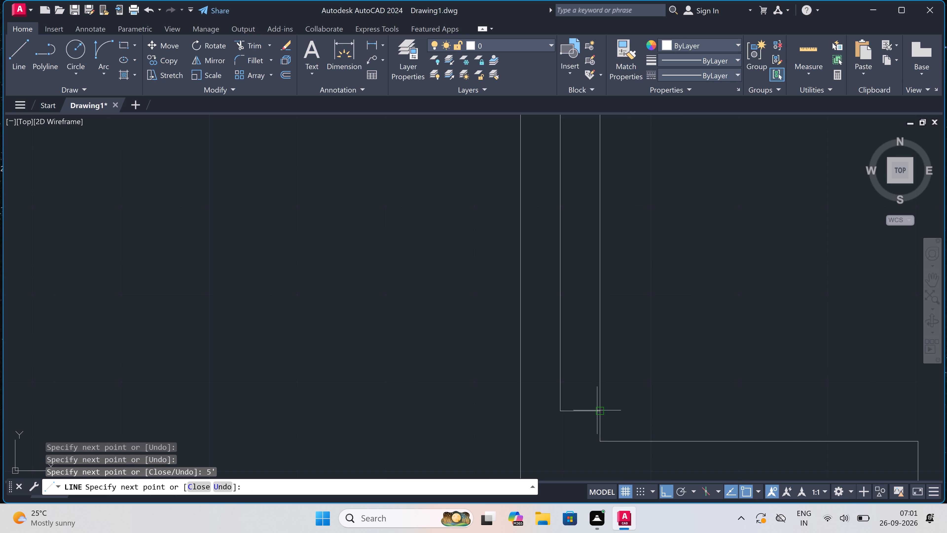
pyautogui.click(518, 408)
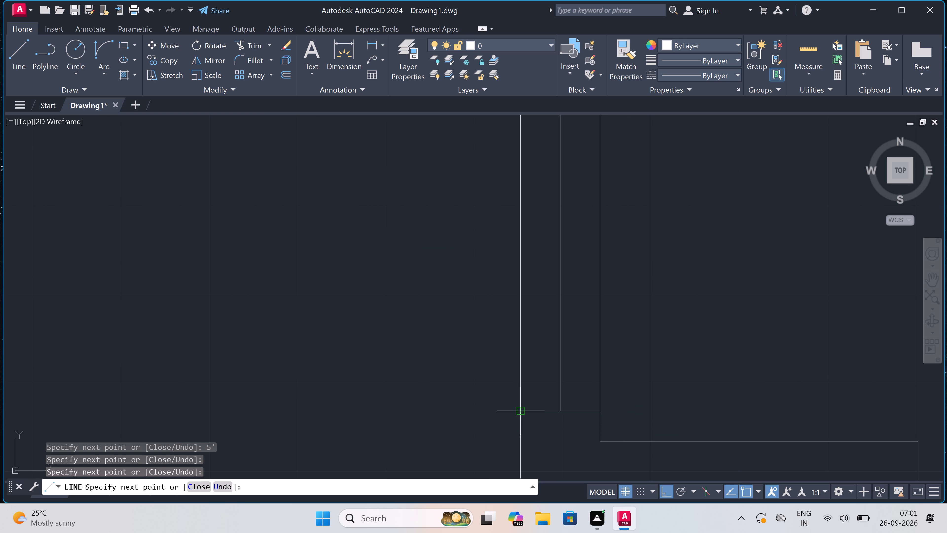
pyautogui.press('Escape')
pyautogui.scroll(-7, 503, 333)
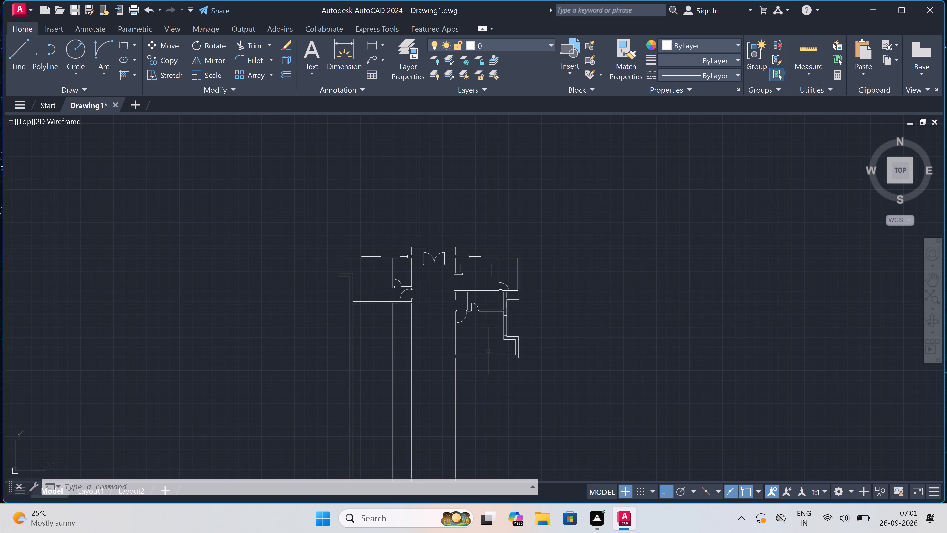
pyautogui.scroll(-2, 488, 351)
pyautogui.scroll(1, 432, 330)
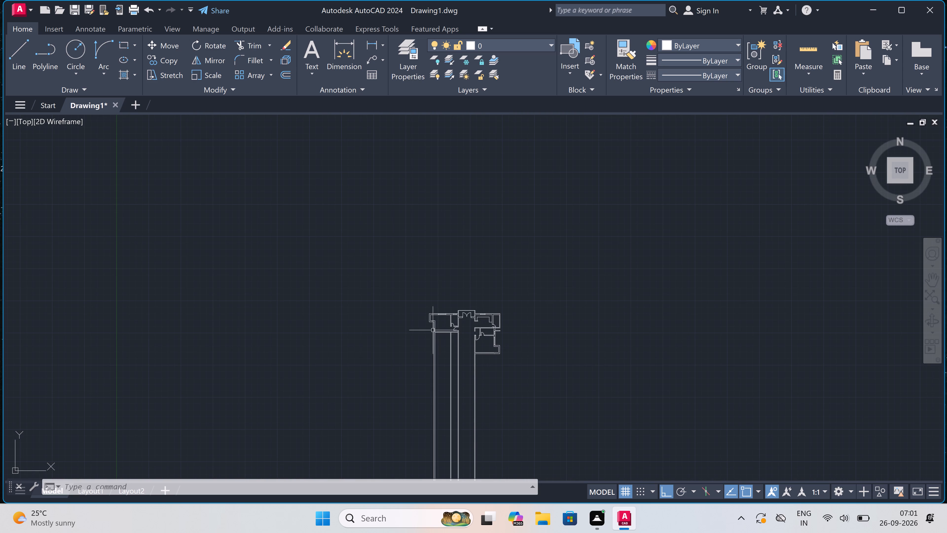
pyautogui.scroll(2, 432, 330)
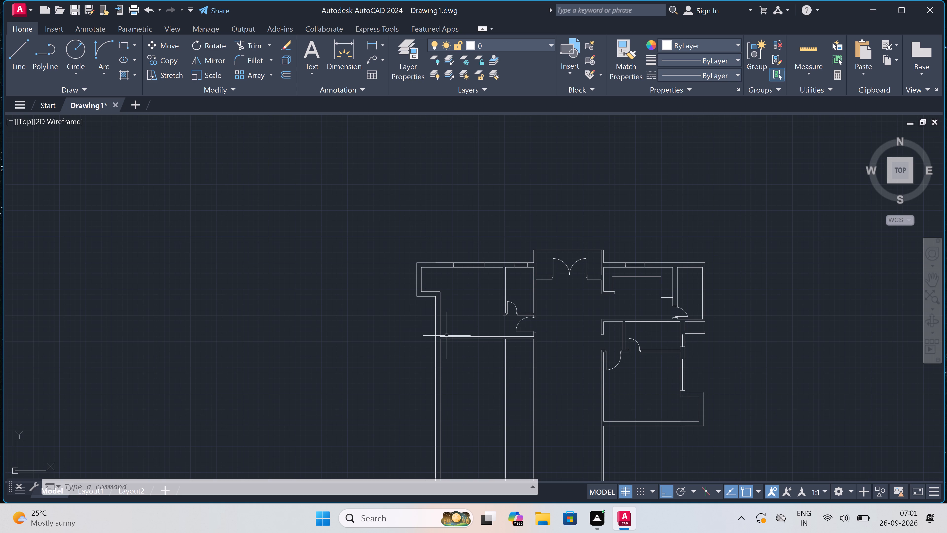
# Draw a vertical line about 58'-11" long straight down from the lower outer corner of the upper-left room's projection.
pyautogui.scroll(1, 447, 338)
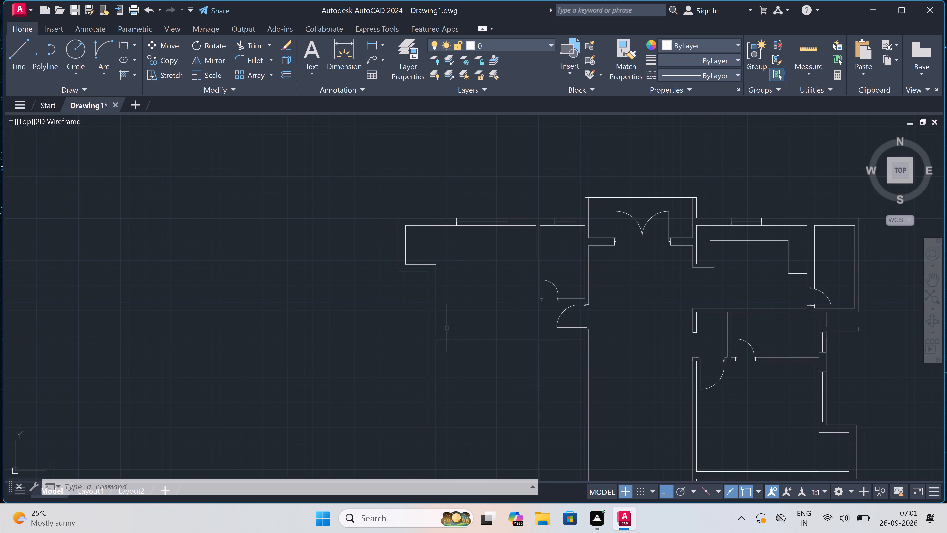
pyautogui.write('l')
pyautogui.press('space')
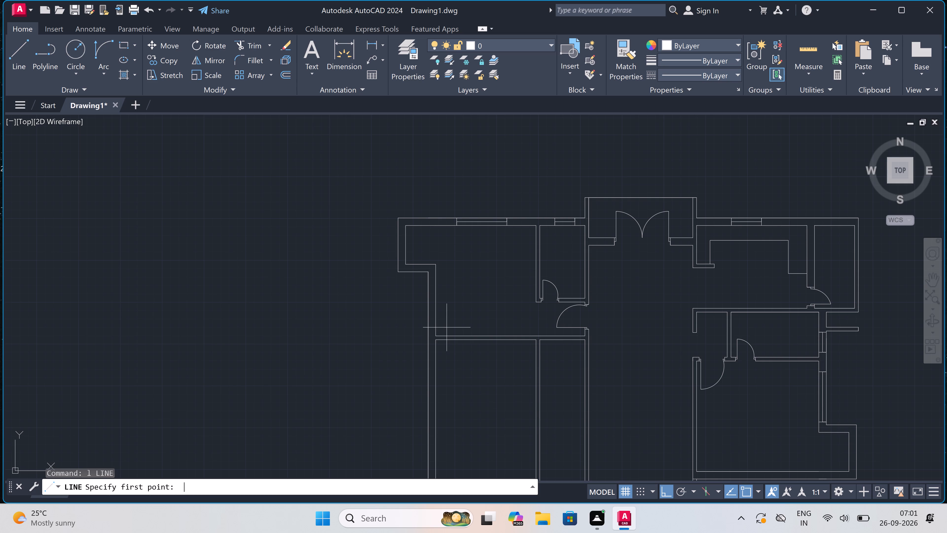
pyautogui.scroll(-2, 446, 318)
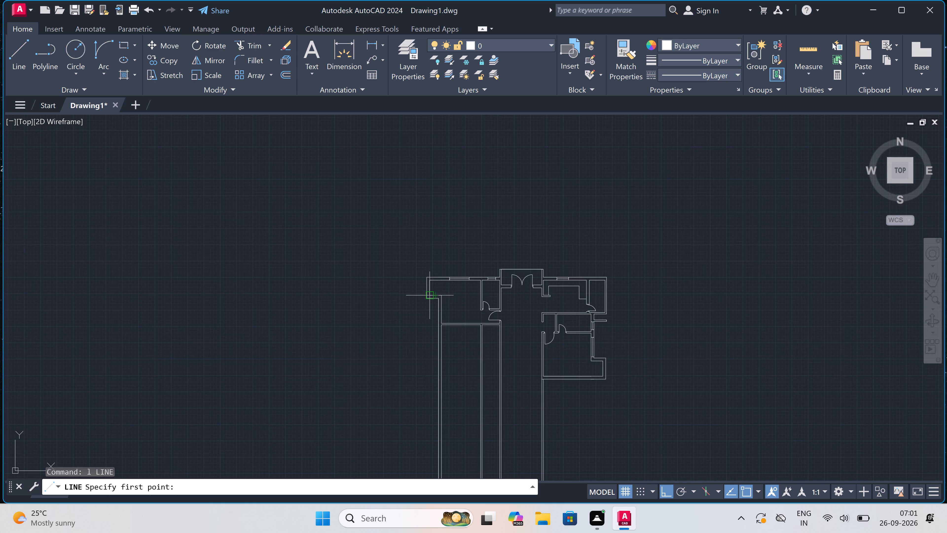
pyautogui.scroll(2, 424, 300)
pyautogui.click(425, 296)
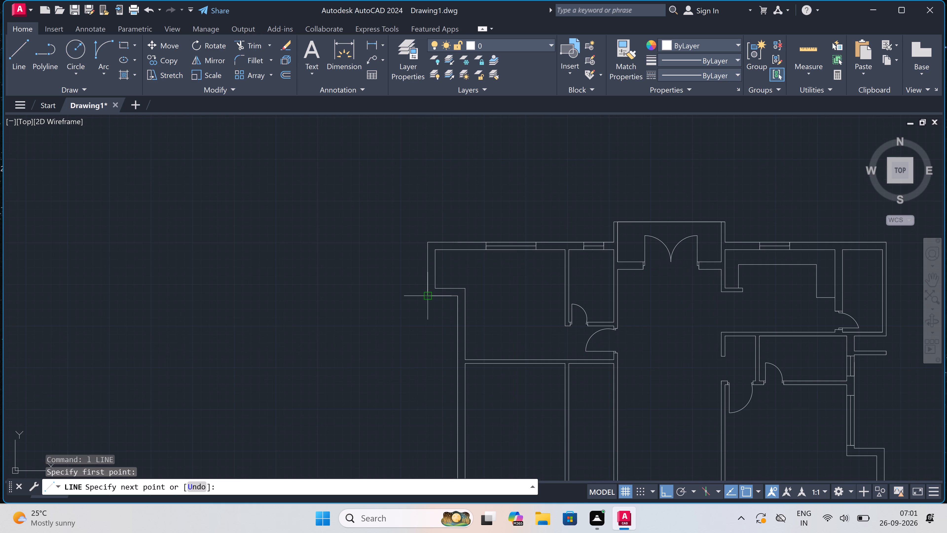
pyautogui.scroll(-3, 425, 296)
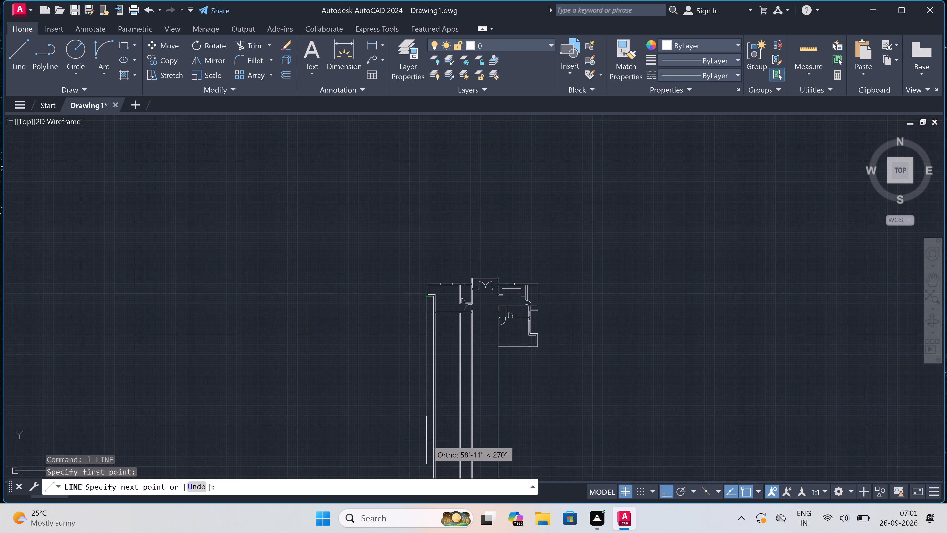
pyautogui.click(426, 440)
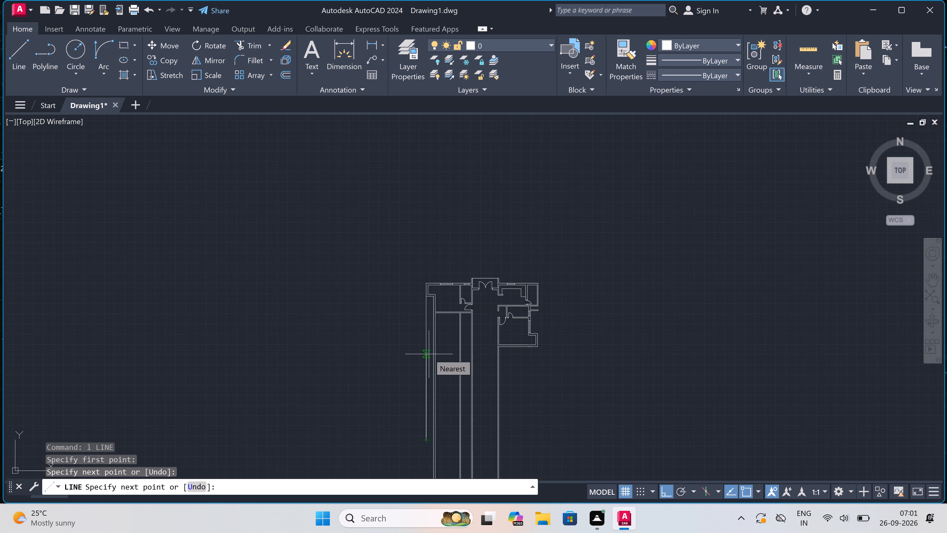
pyautogui.press('Escape')
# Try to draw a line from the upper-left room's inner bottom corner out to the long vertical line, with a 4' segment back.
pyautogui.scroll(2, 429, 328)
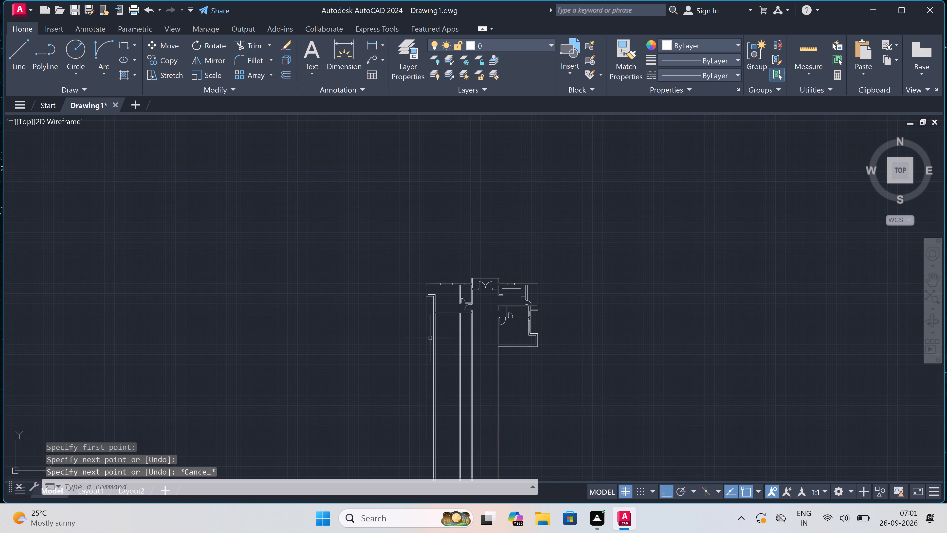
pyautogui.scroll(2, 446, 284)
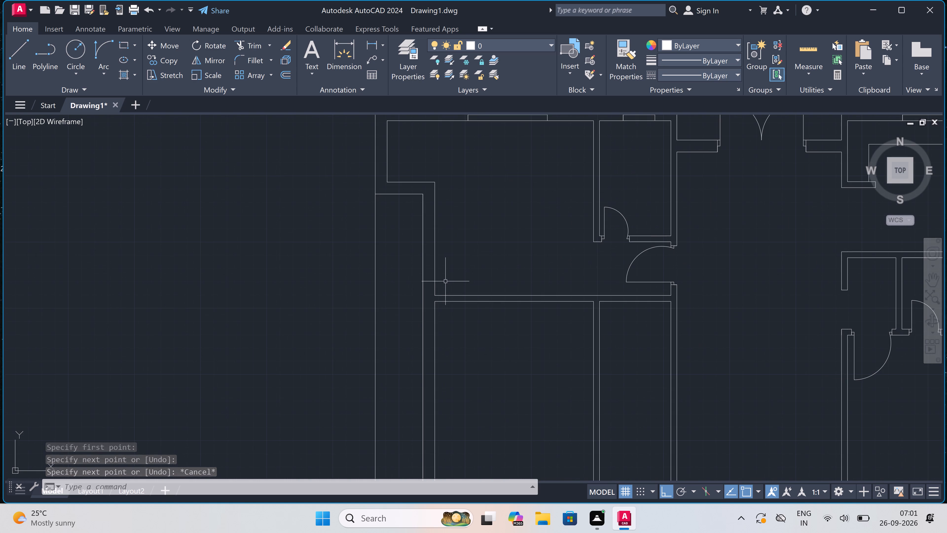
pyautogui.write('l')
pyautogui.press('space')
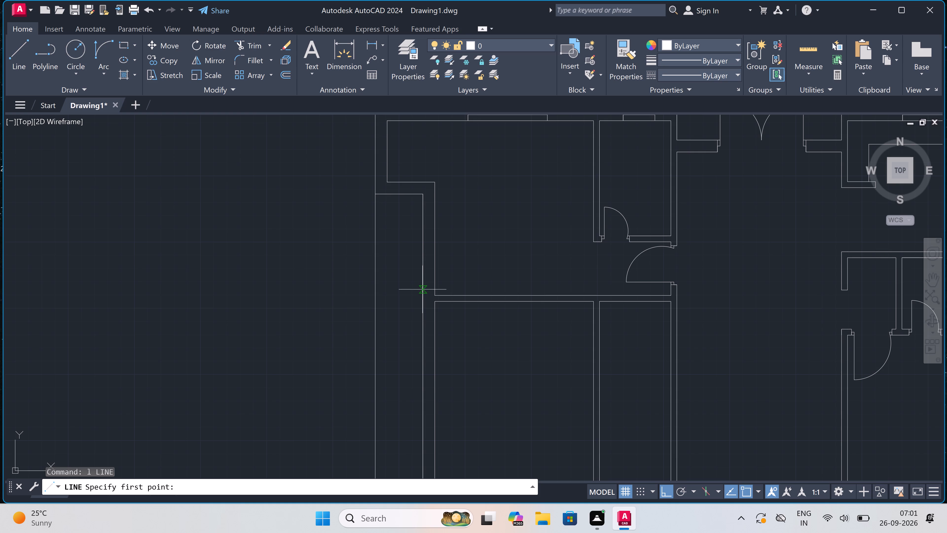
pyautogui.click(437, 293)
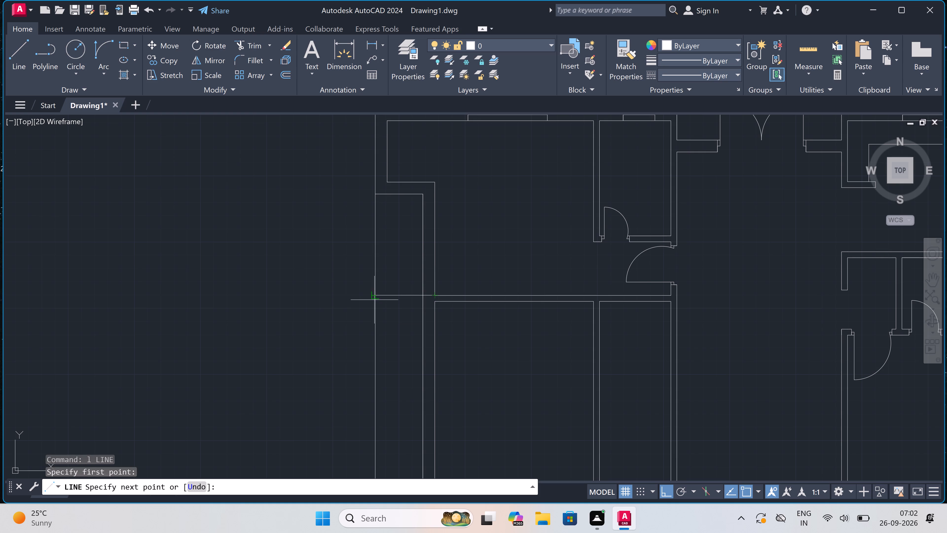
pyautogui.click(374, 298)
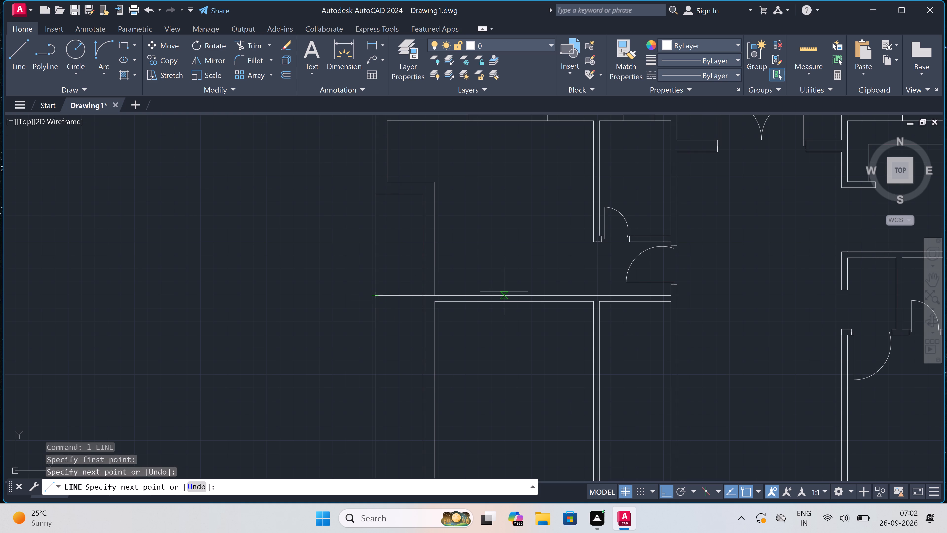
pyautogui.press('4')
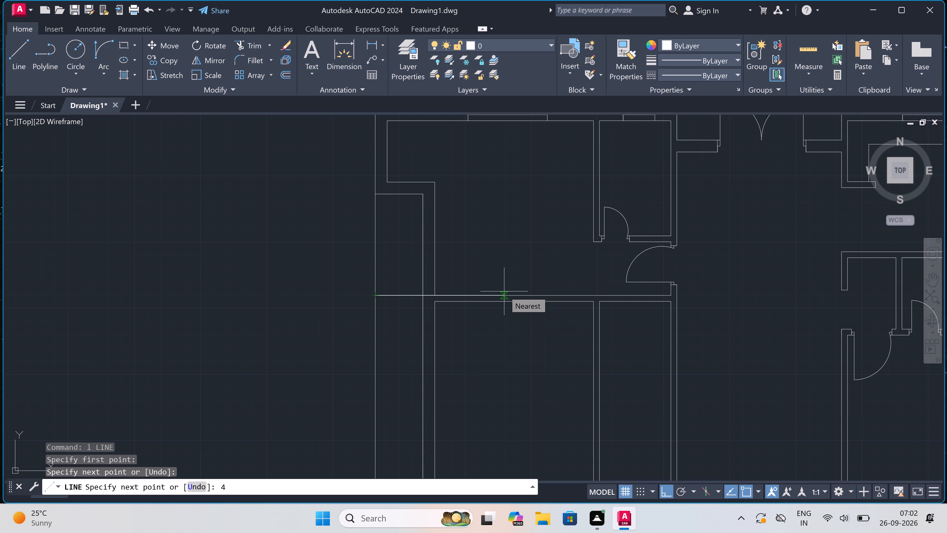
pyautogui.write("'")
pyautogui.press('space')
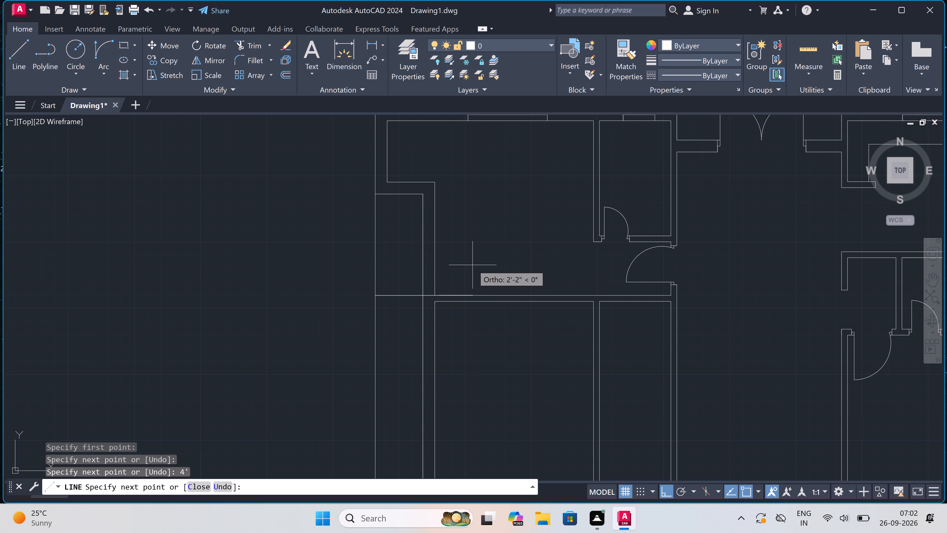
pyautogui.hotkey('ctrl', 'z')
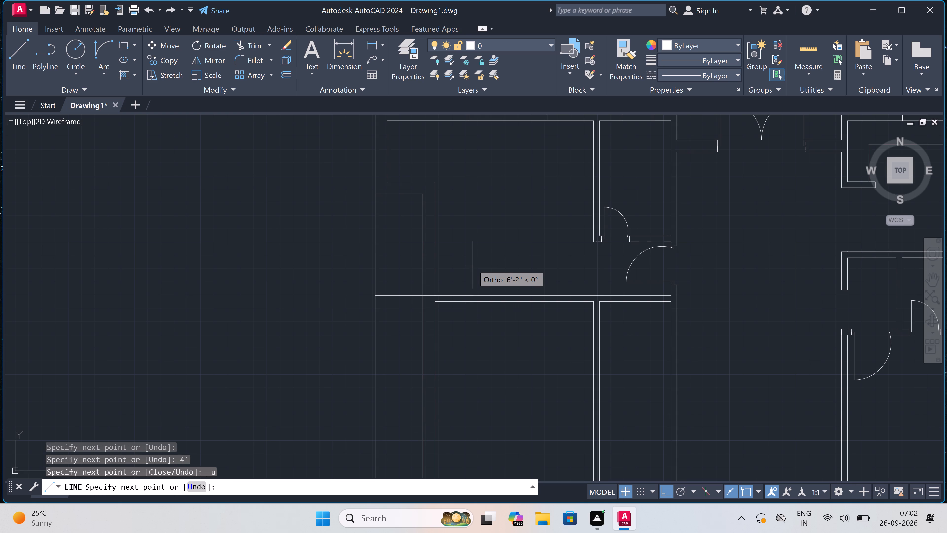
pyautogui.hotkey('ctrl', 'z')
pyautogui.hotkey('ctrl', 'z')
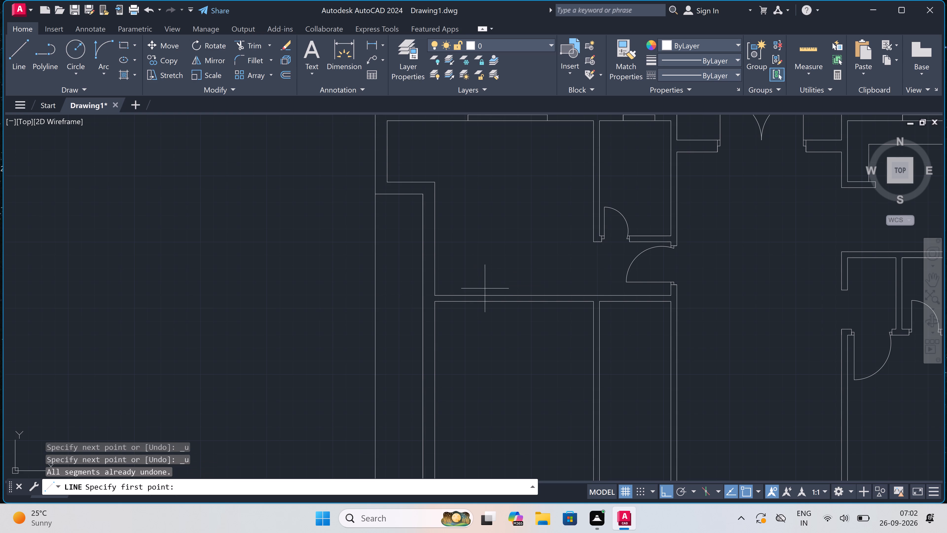
# Draw a long vertical line down from the upper-left room's bottom wall, starting a short distance inside its left corner.
pyautogui.scroll(-1, 486, 285)
pyautogui.scroll(2, 481, 288)
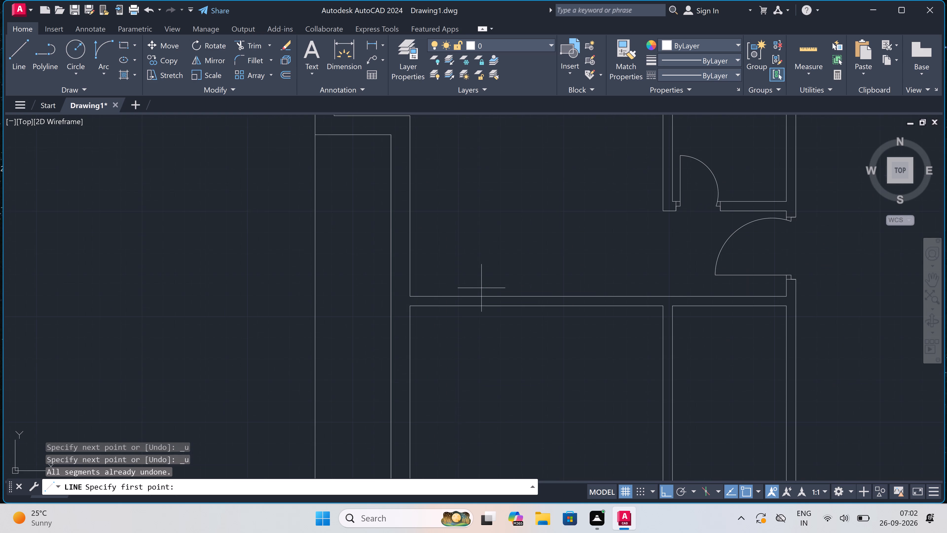
pyautogui.scroll(-1, 449, 298)
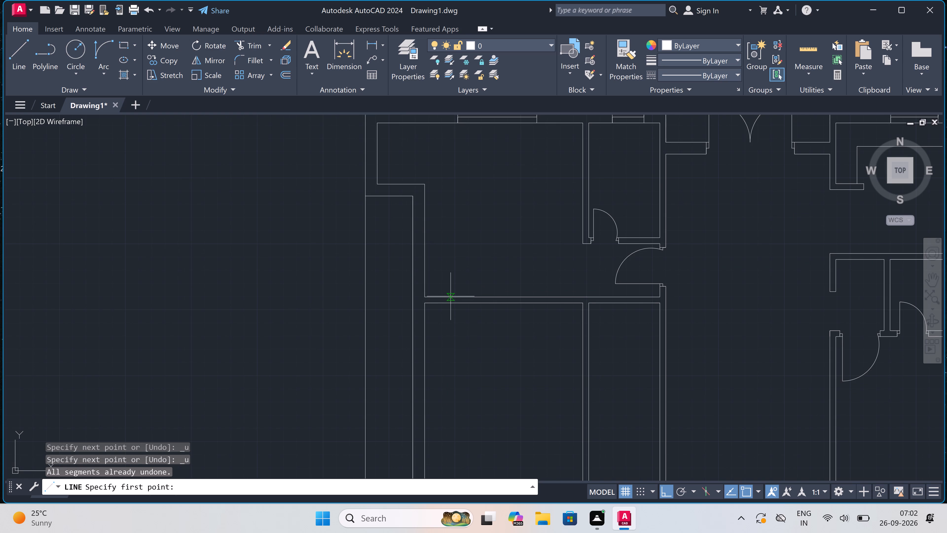
pyautogui.doubleClick(451, 296)
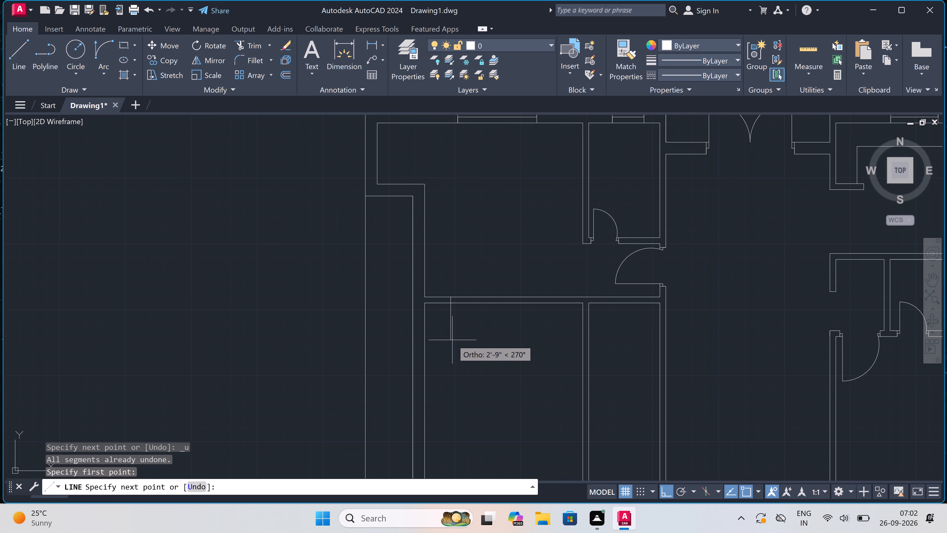
pyautogui.scroll(-3, 452, 340)
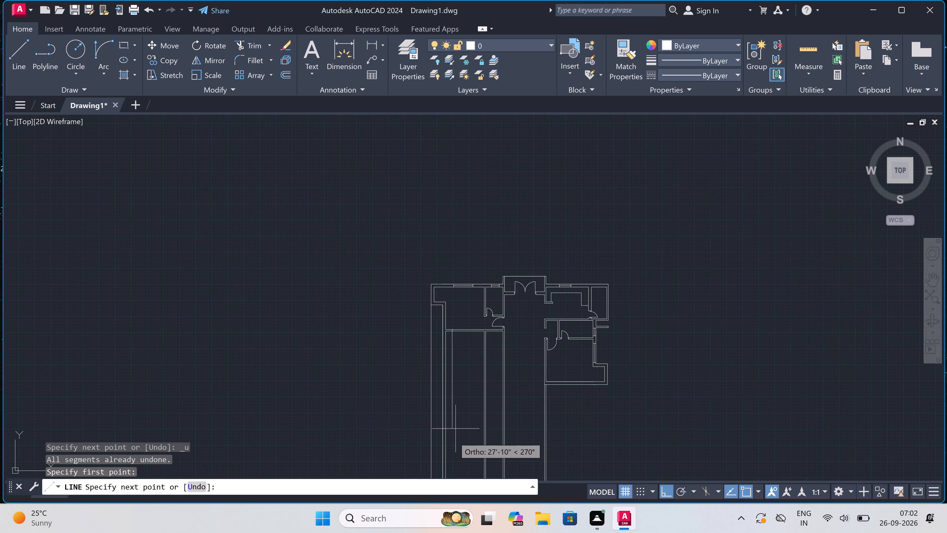
pyautogui.scroll(3, 450, 471)
pyautogui.click(451, 469)
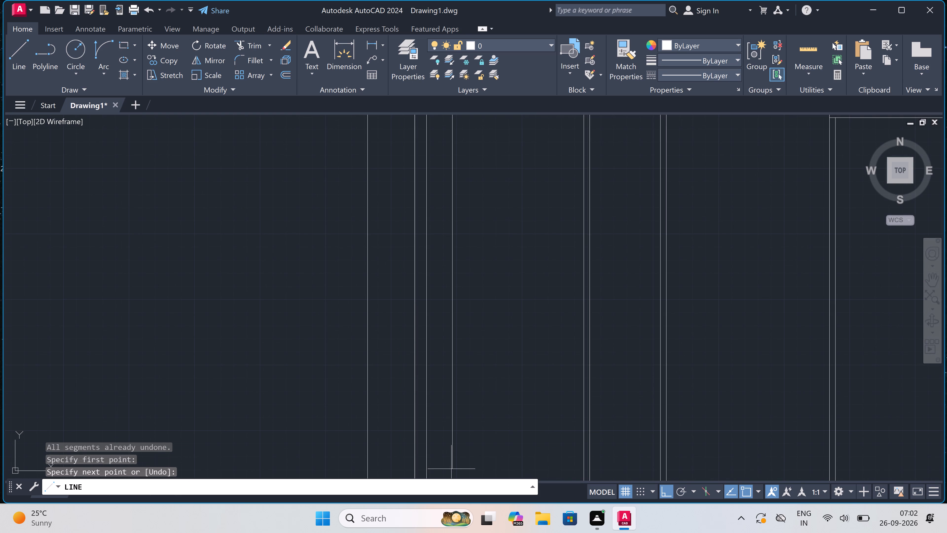
pyautogui.press('Escape')
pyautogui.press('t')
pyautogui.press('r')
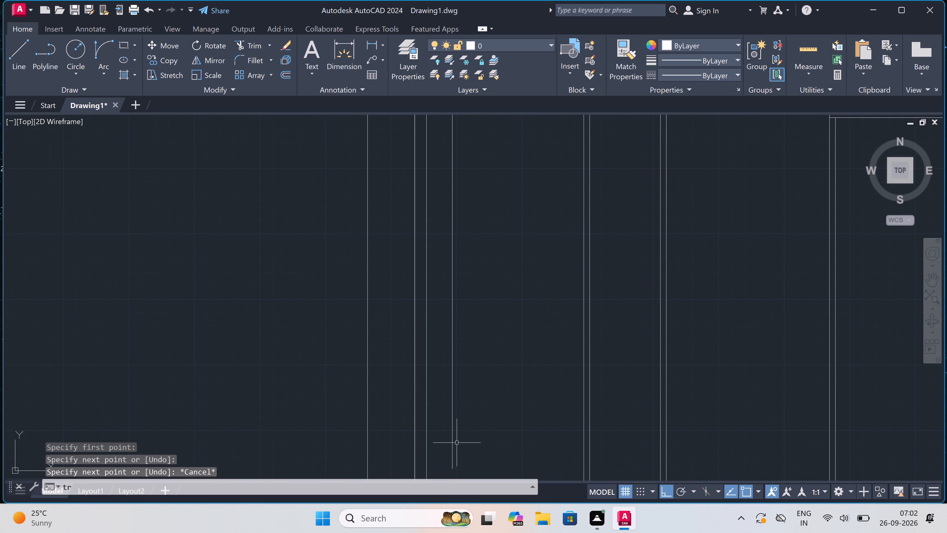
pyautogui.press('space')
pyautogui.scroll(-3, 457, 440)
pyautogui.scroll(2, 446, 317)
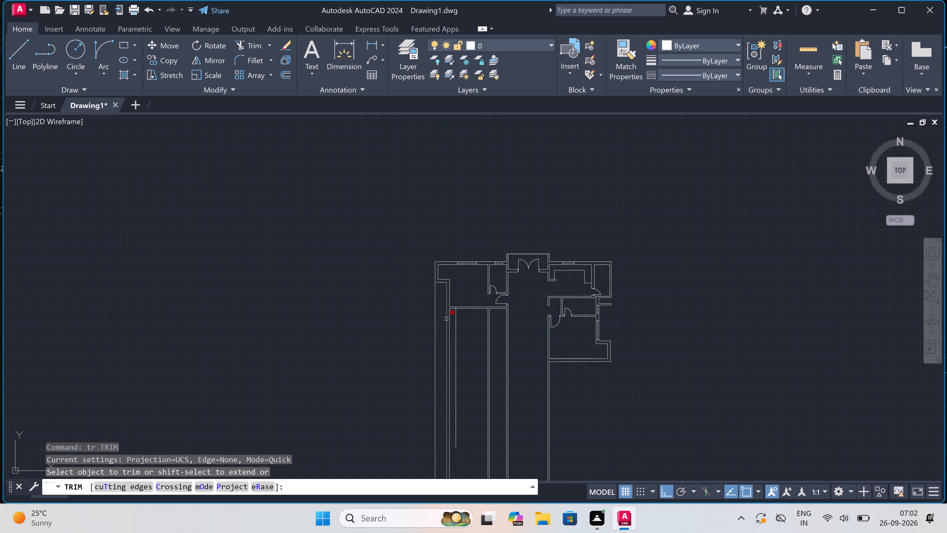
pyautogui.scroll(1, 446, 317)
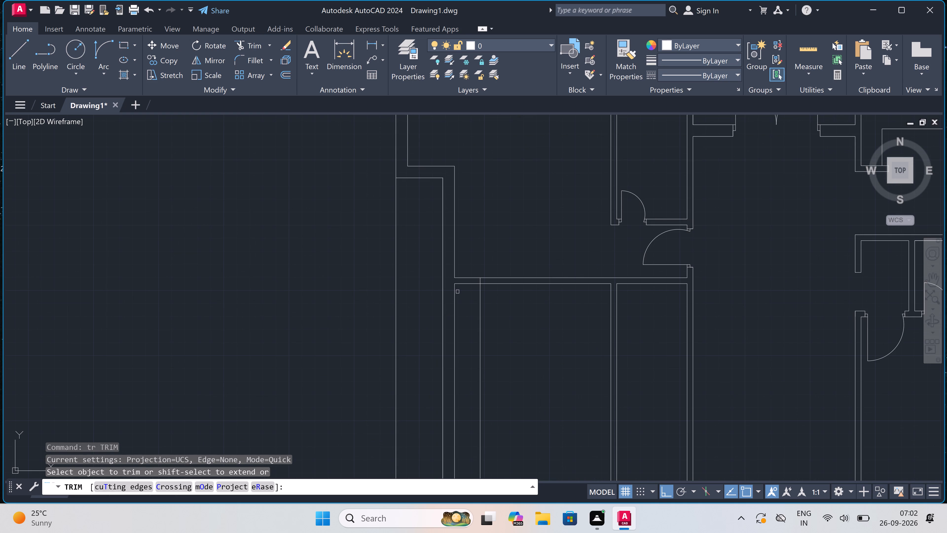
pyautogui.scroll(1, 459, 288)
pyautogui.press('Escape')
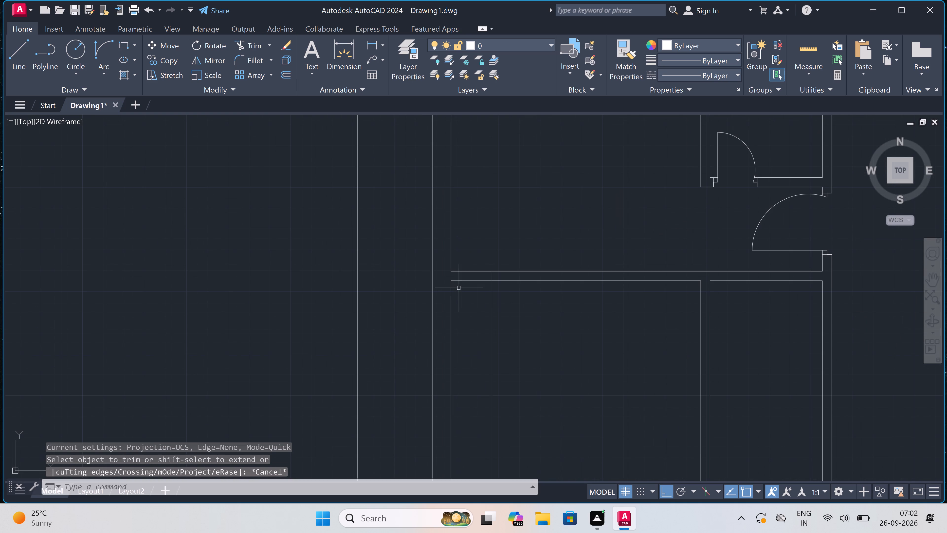
# Extend the lower line of the upper-left room's bottom wall to the outer face of the 9" left wall.
pyautogui.write('ex')
pyautogui.press('space')
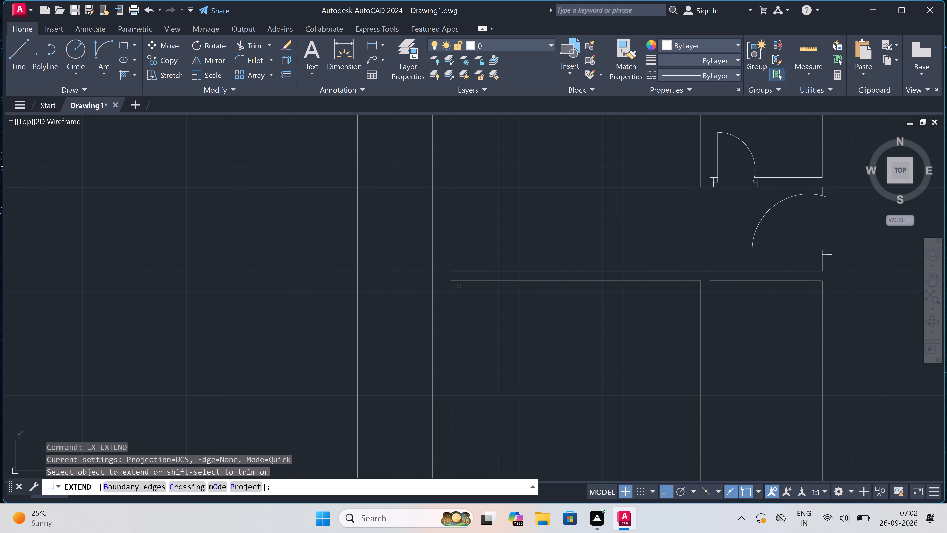
pyautogui.click(457, 281)
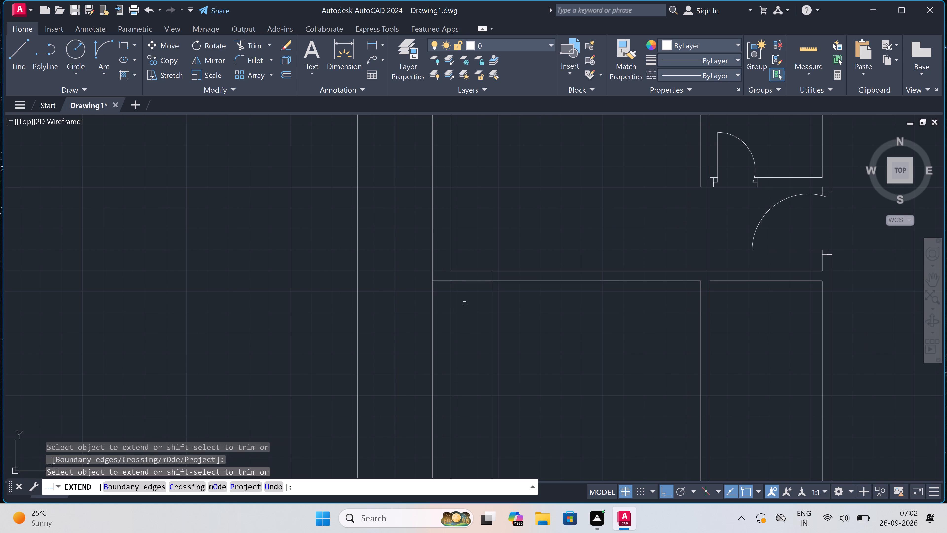
pyautogui.press('Escape')
# Trim both lines of the 9" left wall below the extended bottom wall line to leave a clean corner.
pyautogui.write('tr')
pyautogui.press('space')
pyautogui.click(465, 302)
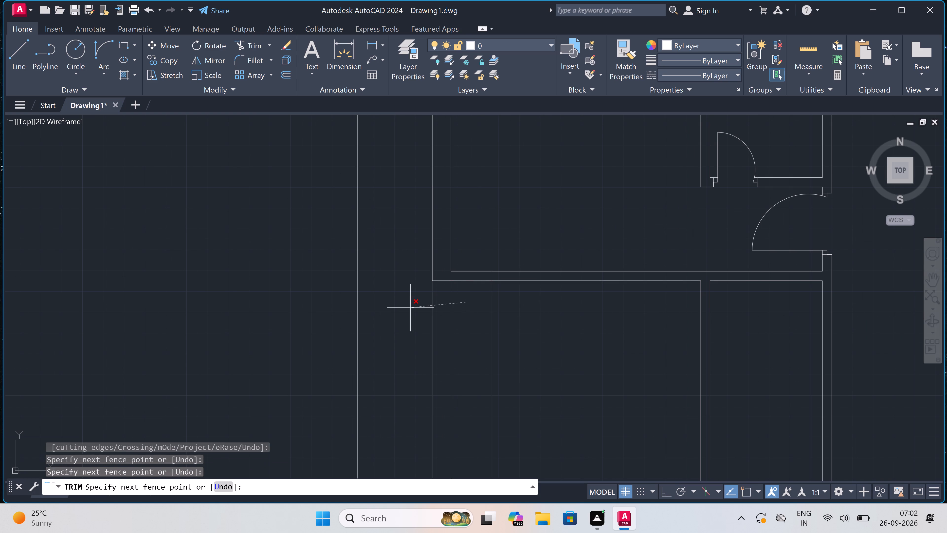
pyautogui.click(410, 308)
pyautogui.press('Escape')
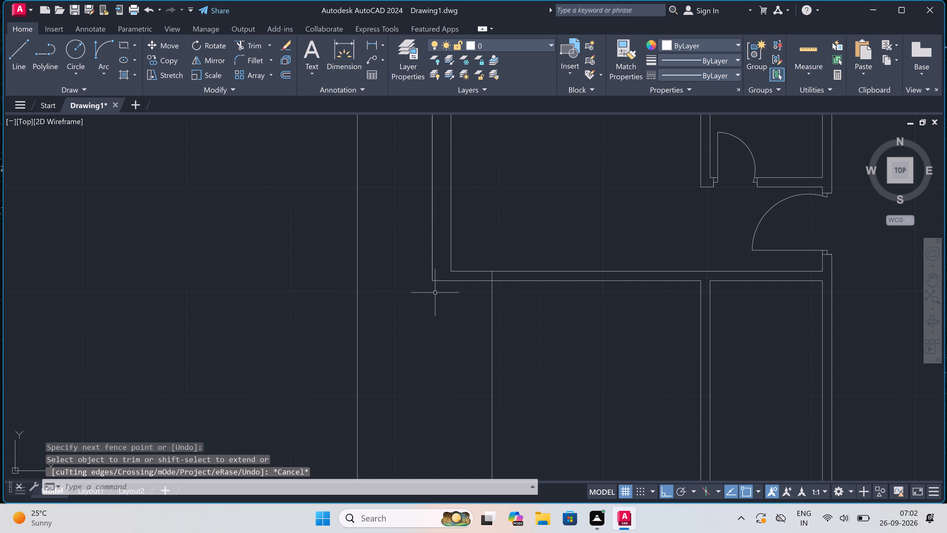
# Draw a 9" segment leftward along the bottom wall from the inner vertical line, continuing down as a parallel wall line.
pyautogui.press('l')
pyautogui.press('space')
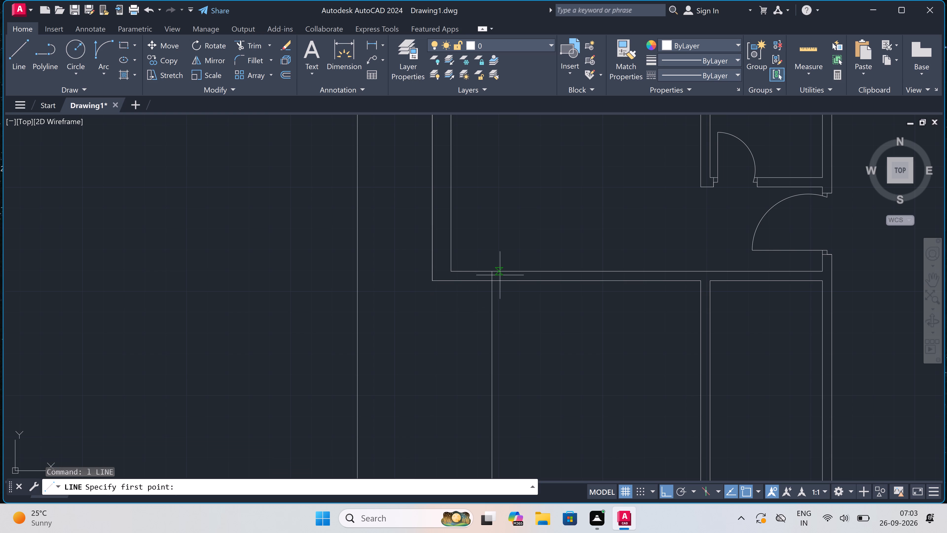
pyautogui.click(496, 281)
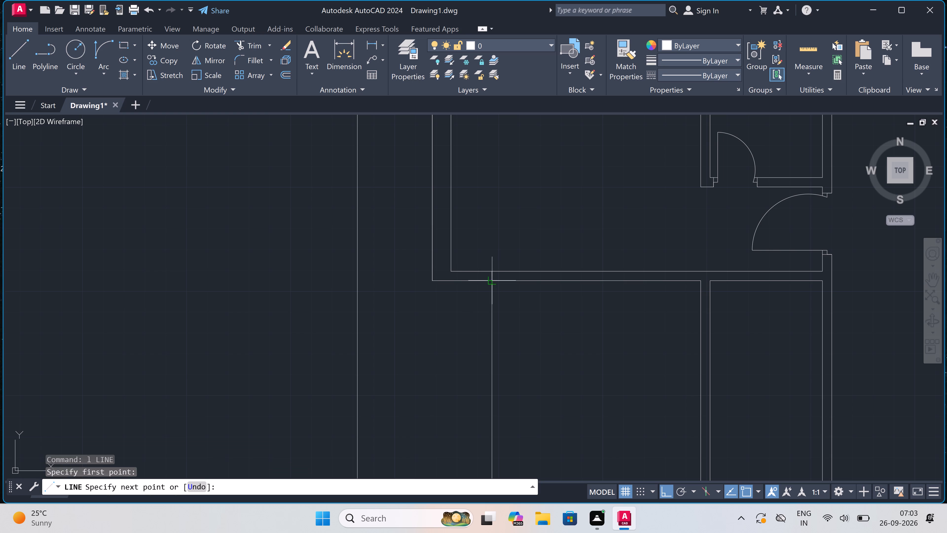
pyautogui.write('9"')
pyautogui.press('space')
pyautogui.scroll(-2, 463, 285)
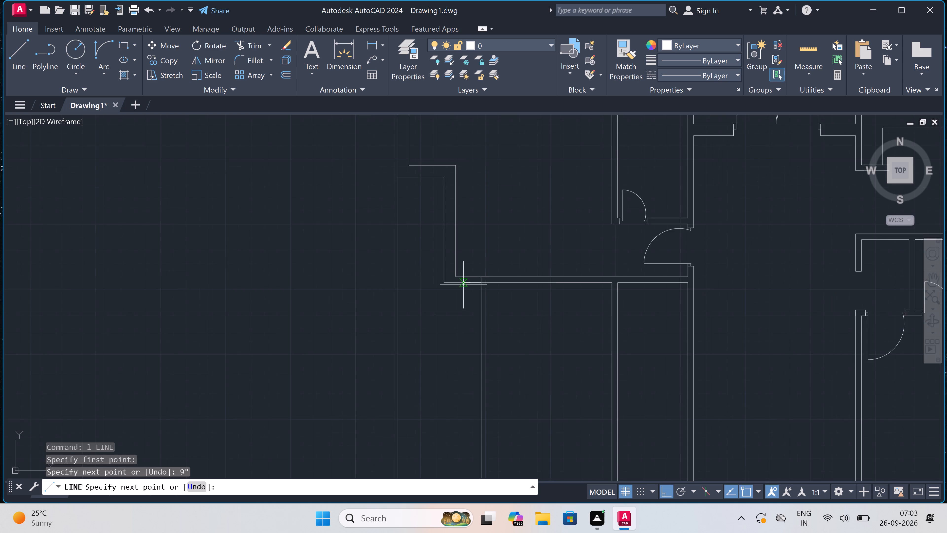
pyautogui.scroll(-1, 463, 283)
pyautogui.scroll(-2, 454, 335)
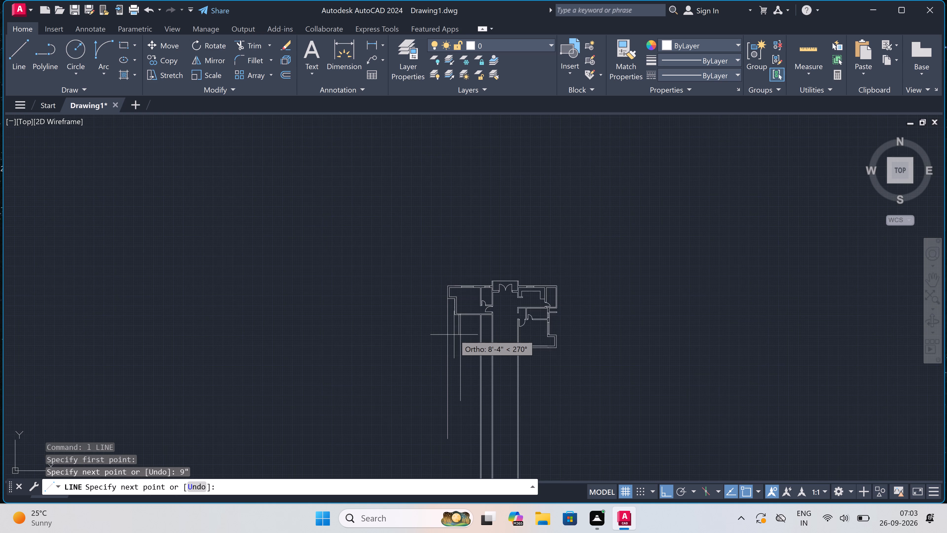
pyautogui.scroll(4, 465, 429)
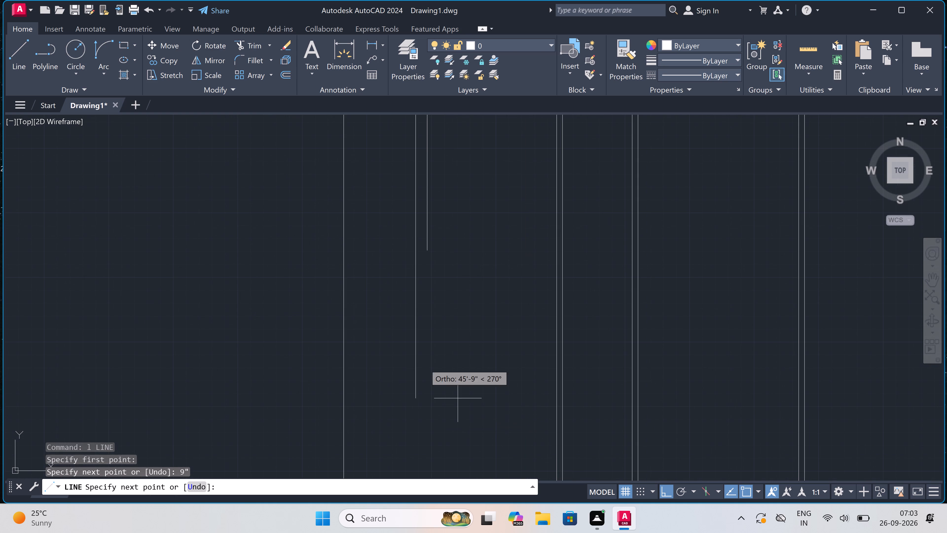
pyautogui.click(409, 321)
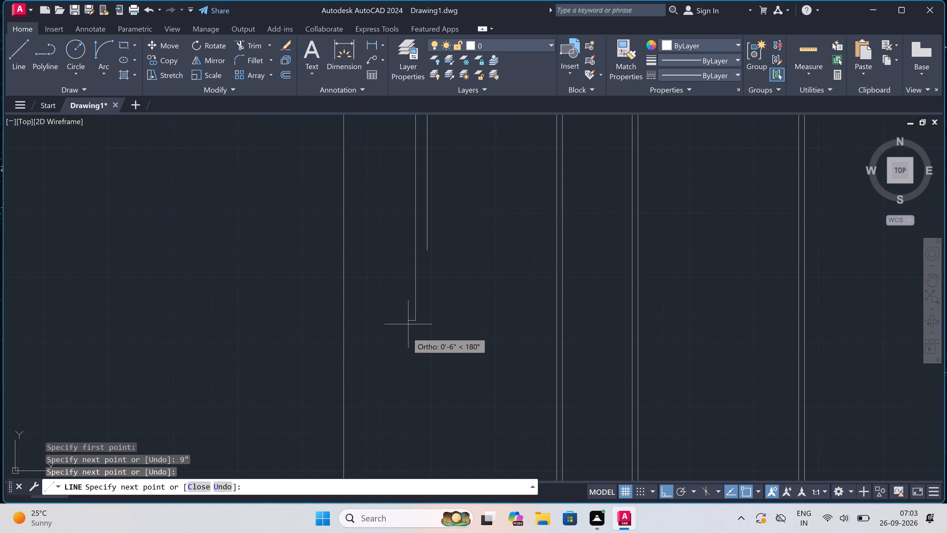
pyautogui.press('Escape')
pyautogui.scroll(-4, 405, 338)
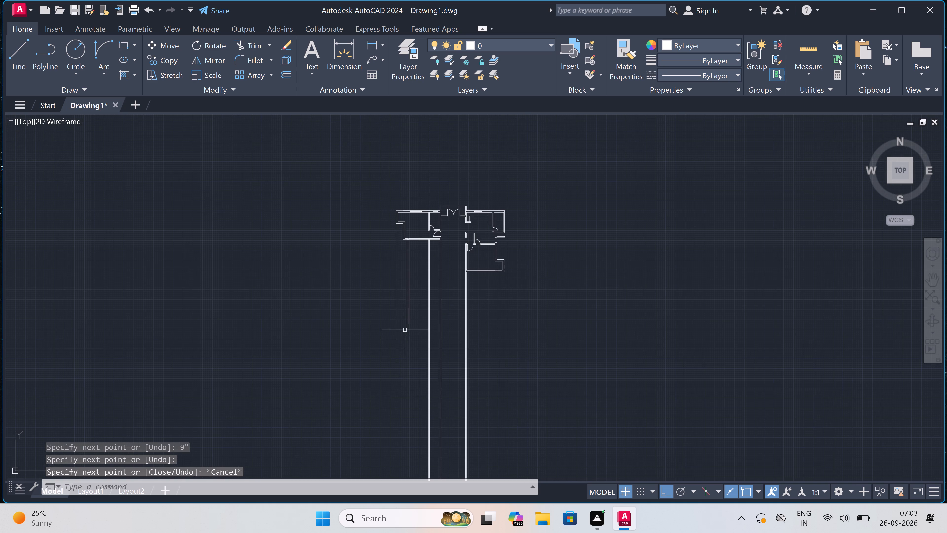
# Trim the overlapping lines where the new 9" vertical wall meets the upper-left room's bottom wall to leave an open junction.
pyautogui.scroll(4, 410, 231)
pyautogui.scroll(2, 395, 255)
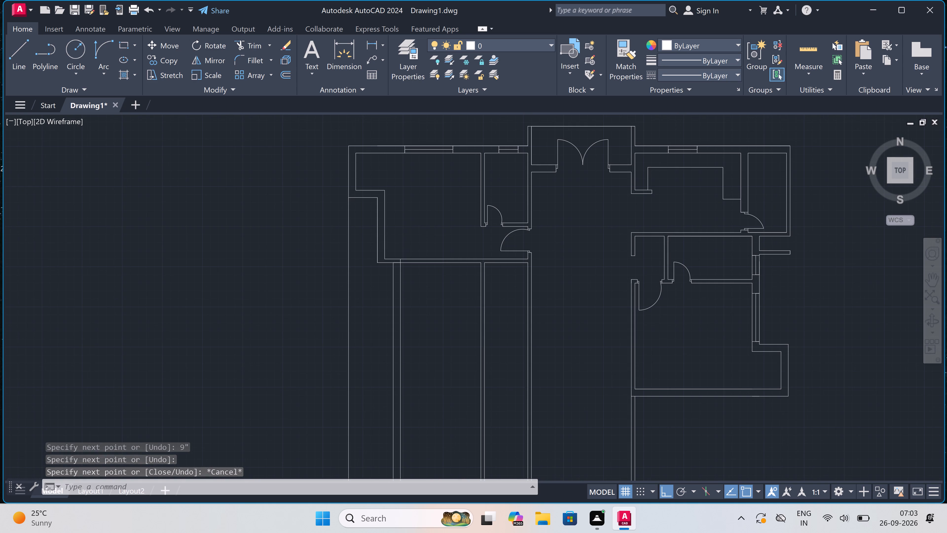
pyautogui.scroll(1, 395, 255)
pyautogui.write('tr')
pyautogui.press('space')
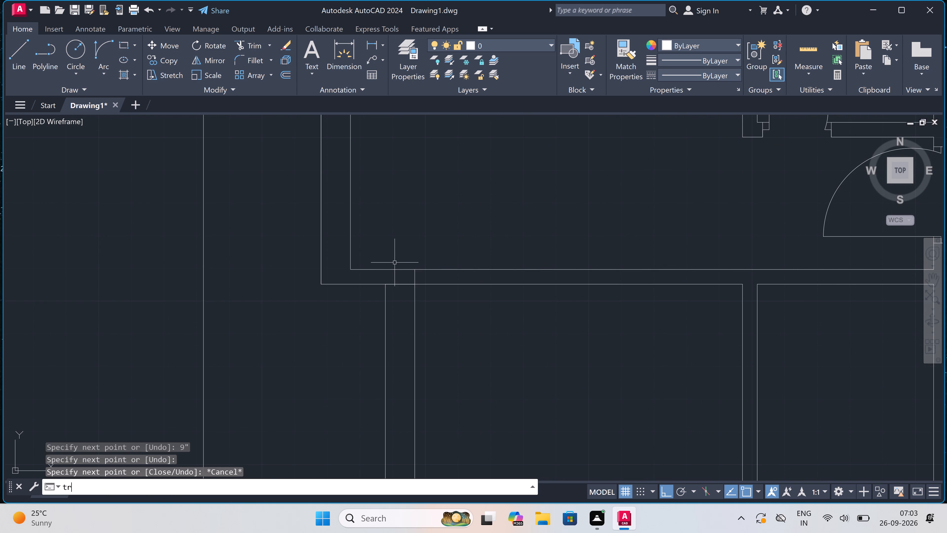
pyautogui.scroll(1, 395, 268)
pyautogui.click(395, 290)
pyautogui.click(396, 344)
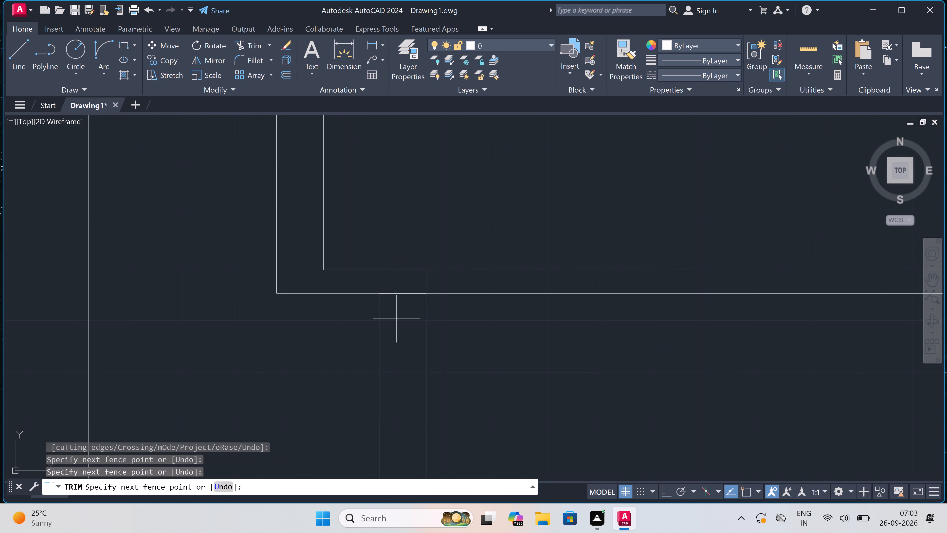
pyautogui.click(409, 285)
pyautogui.click(439, 287)
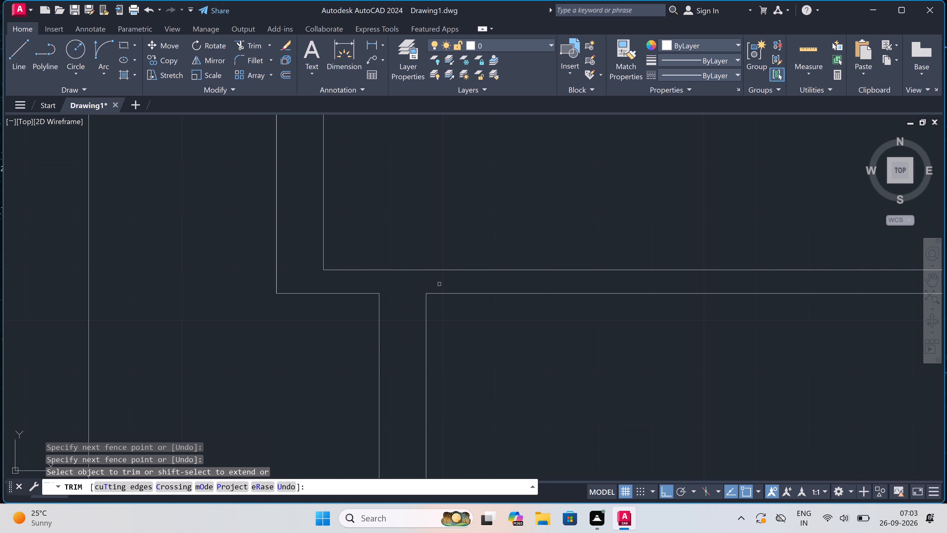
pyautogui.press('Escape')
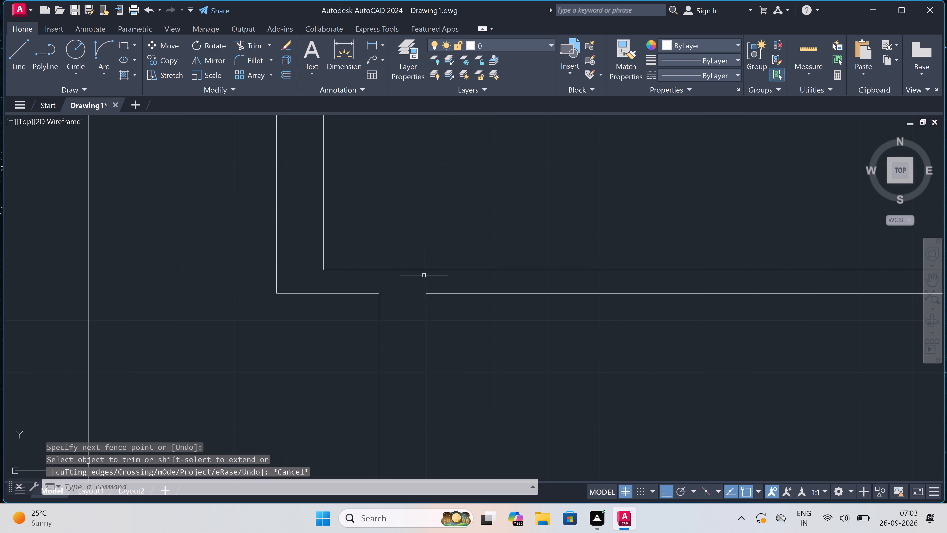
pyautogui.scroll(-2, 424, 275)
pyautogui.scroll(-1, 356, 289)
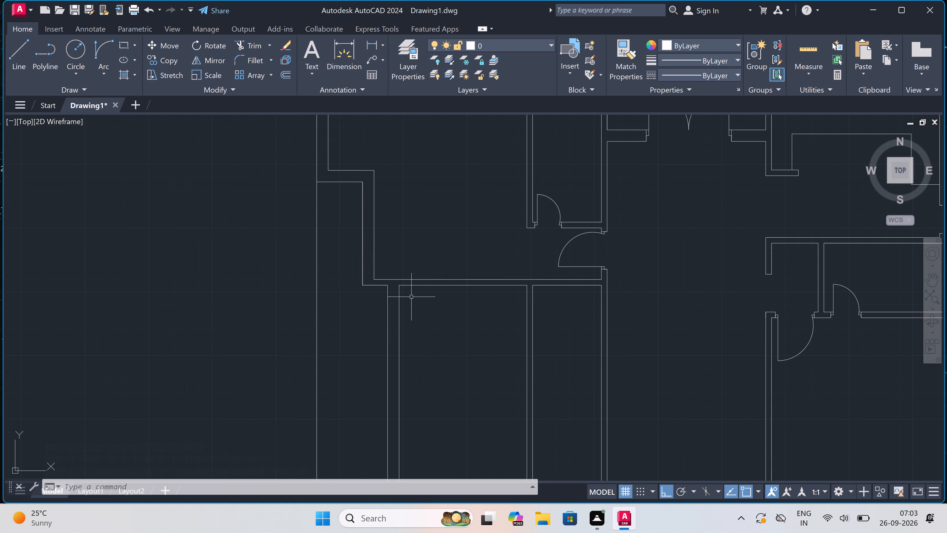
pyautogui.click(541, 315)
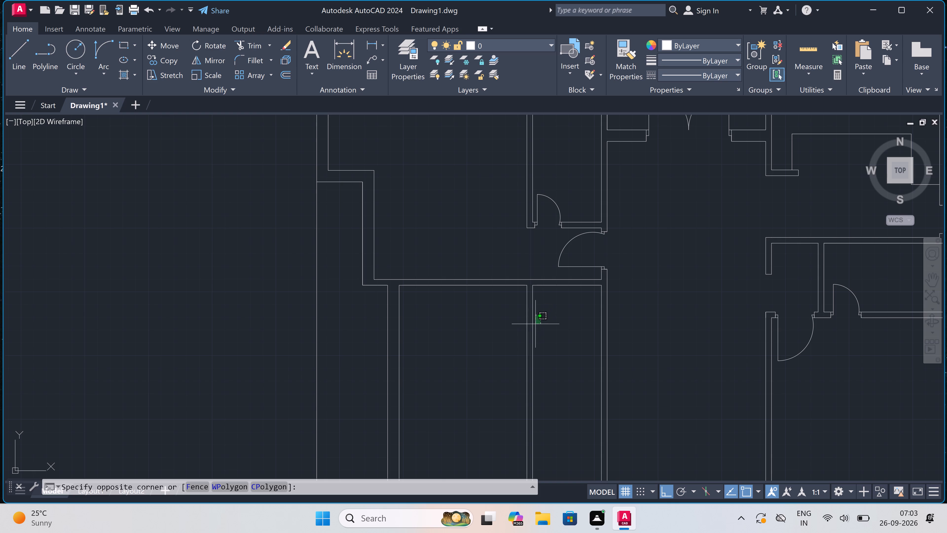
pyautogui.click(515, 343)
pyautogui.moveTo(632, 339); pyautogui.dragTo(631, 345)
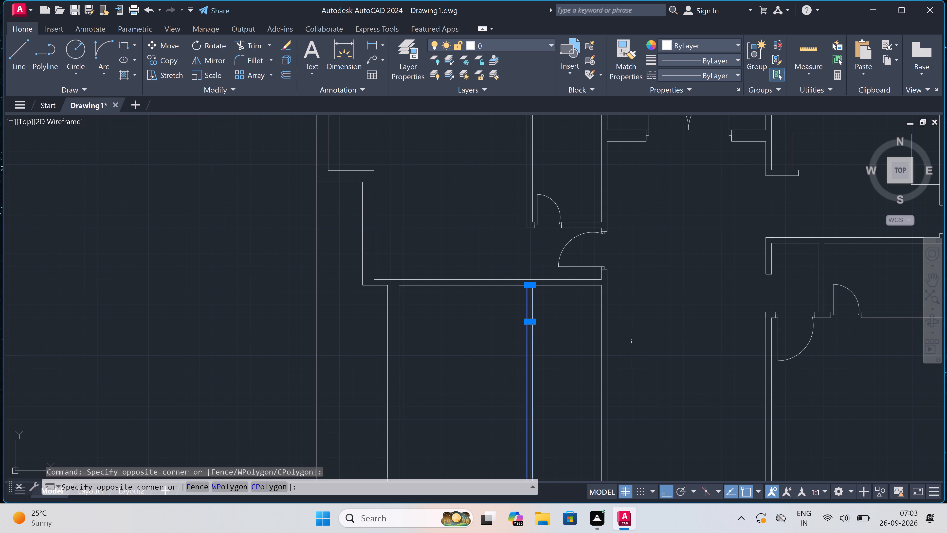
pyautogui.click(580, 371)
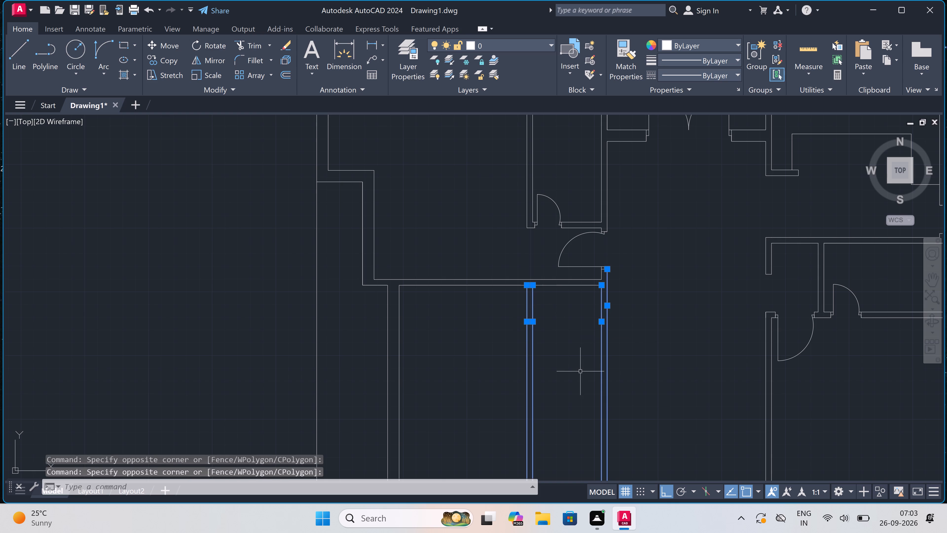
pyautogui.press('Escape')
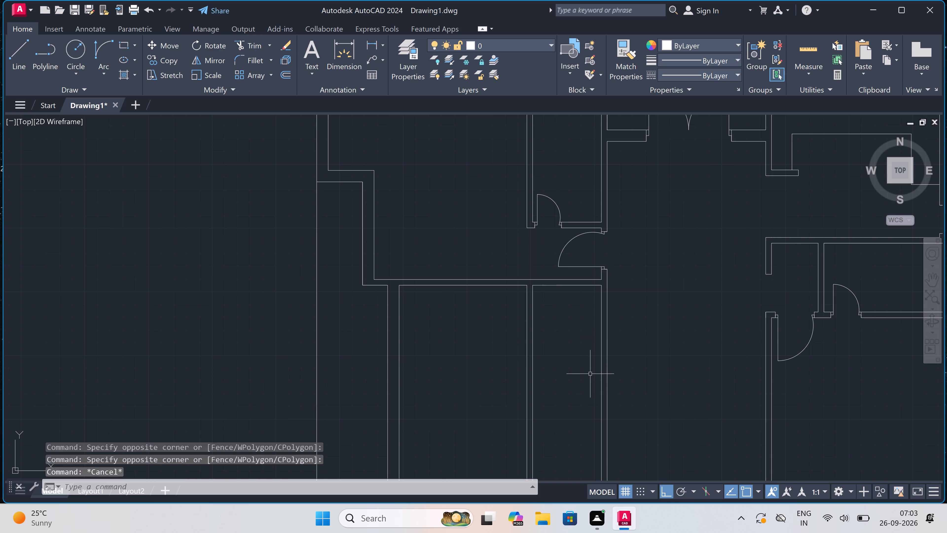
# Extend the lower line segments of the upper-left room's bottom wall across both 4.5" vertical walls, reaching the outer face beside the door.
pyautogui.scroll(1, 580, 306)
pyautogui.press('e')
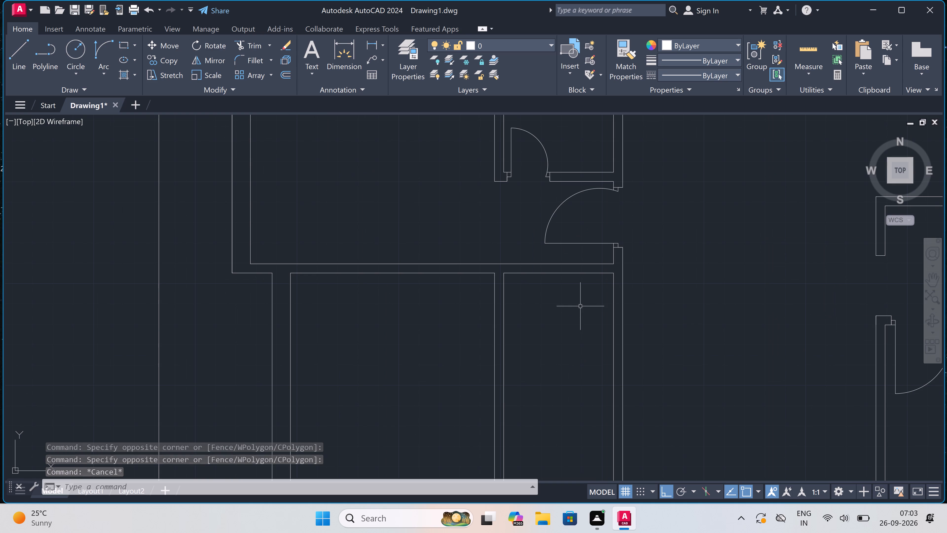
pyautogui.press('x')
pyautogui.press('space')
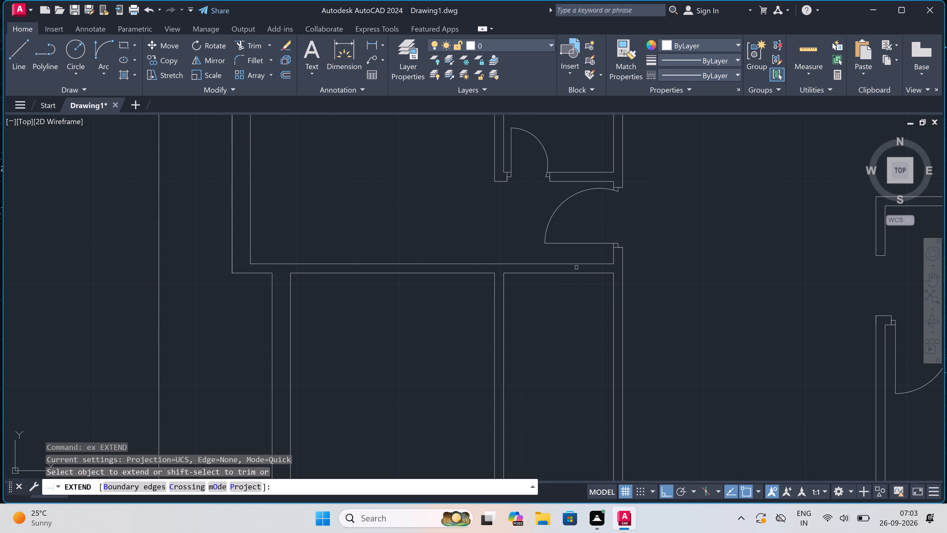
pyautogui.click(575, 269)
pyautogui.click(575, 306)
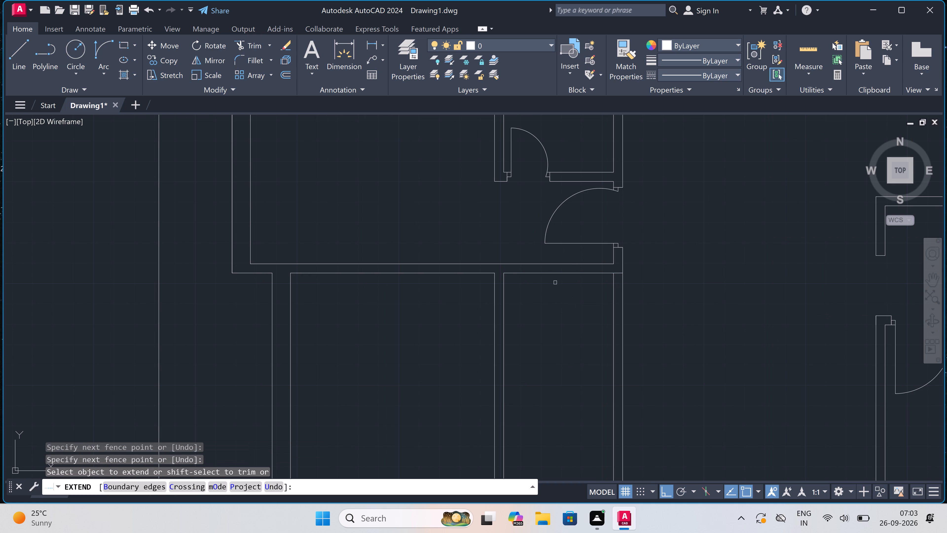
pyautogui.click(487, 271)
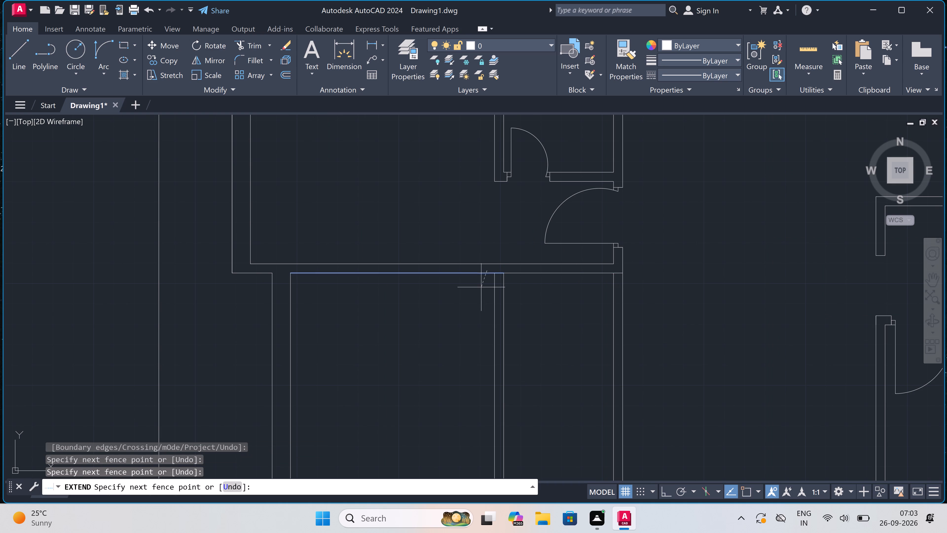
pyautogui.click(477, 304)
pyautogui.press('Escape')
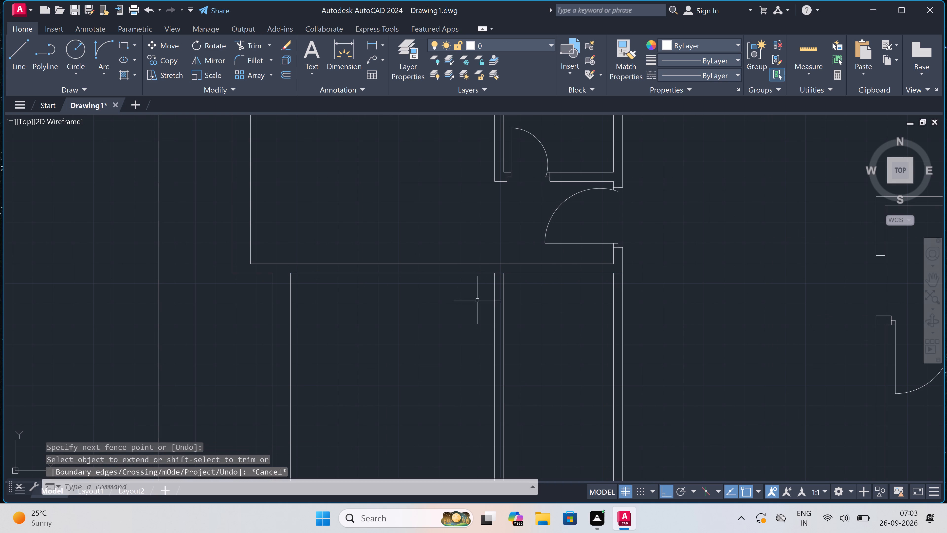
# Trim away both pairs of long 4.5" wall lines running down below the upper-left room's bottom wall.
pyautogui.press('t')
pyautogui.write('r')
pyautogui.press('space')
pyautogui.click(469, 310)
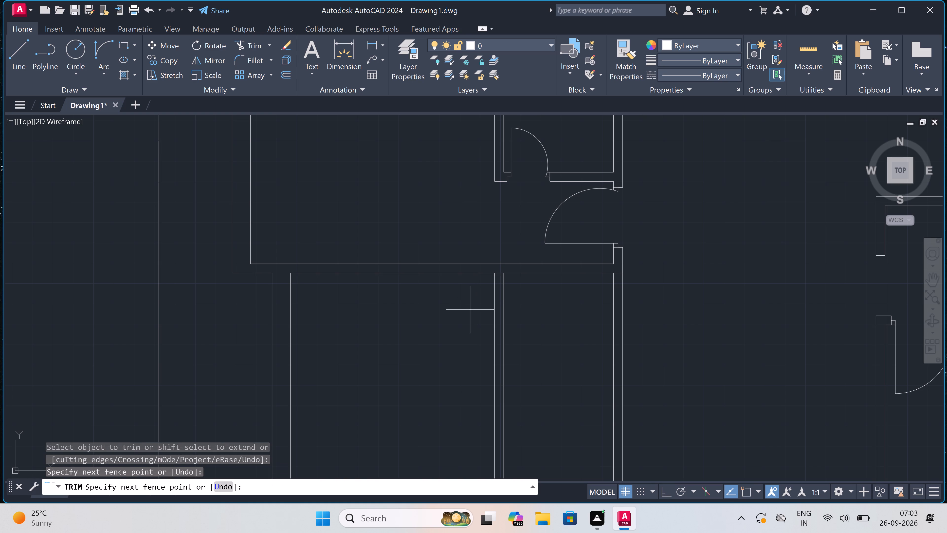
pyautogui.click(657, 309)
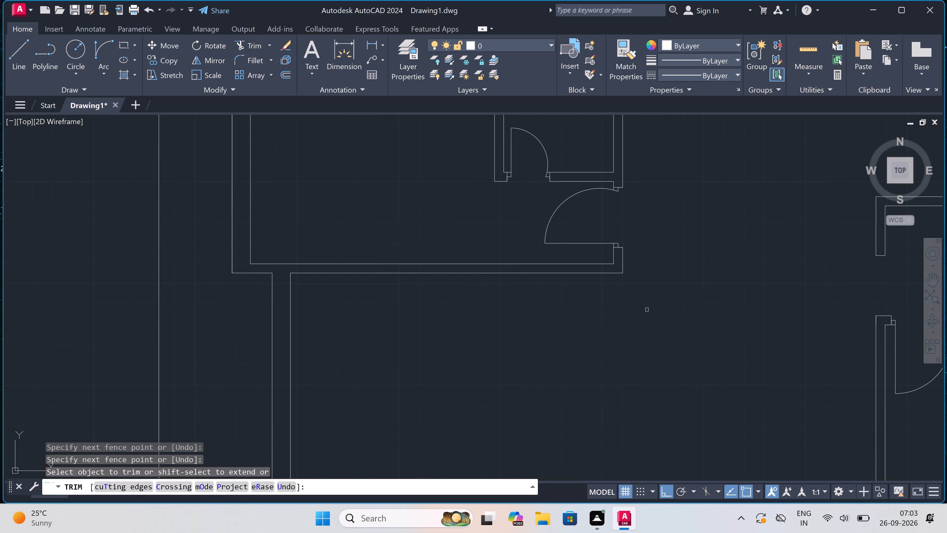
pyautogui.press('Escape')
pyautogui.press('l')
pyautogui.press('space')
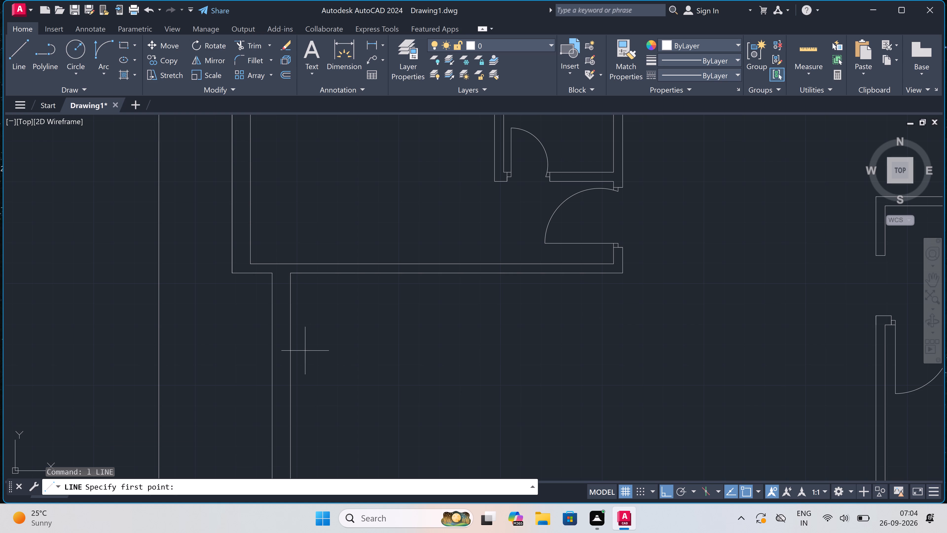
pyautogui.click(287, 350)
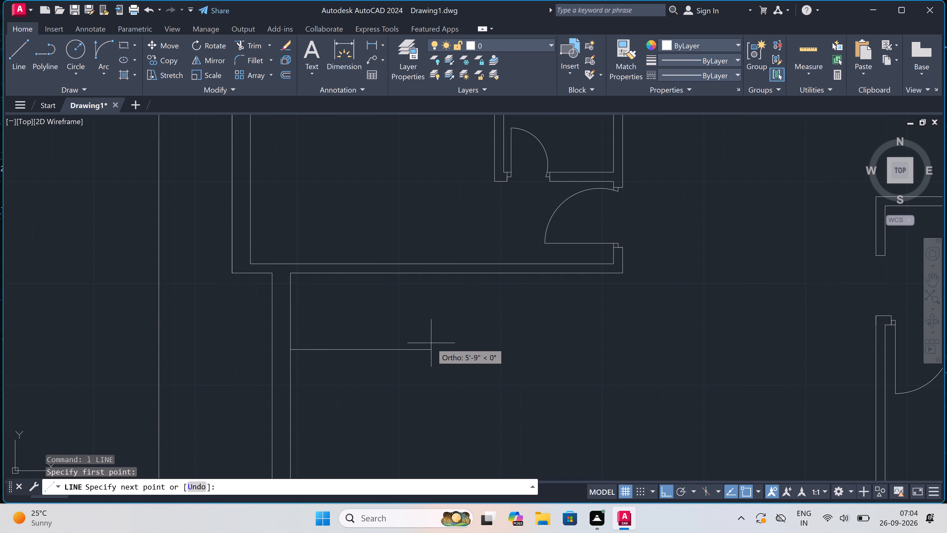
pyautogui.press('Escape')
# Offset the inner line of the lower-left room's 9" left wall by 17'10.5" toward the room's interior.
pyautogui.write('o')
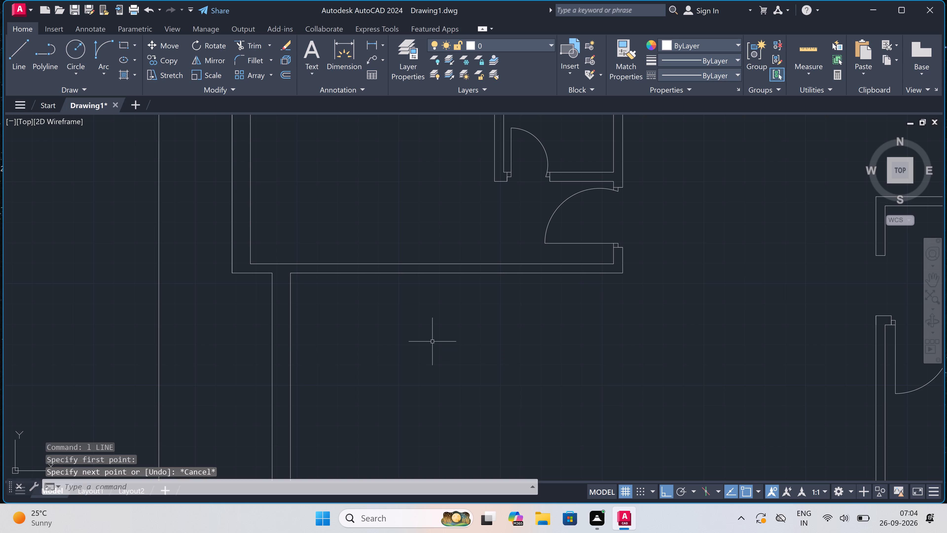
pyautogui.press('space')
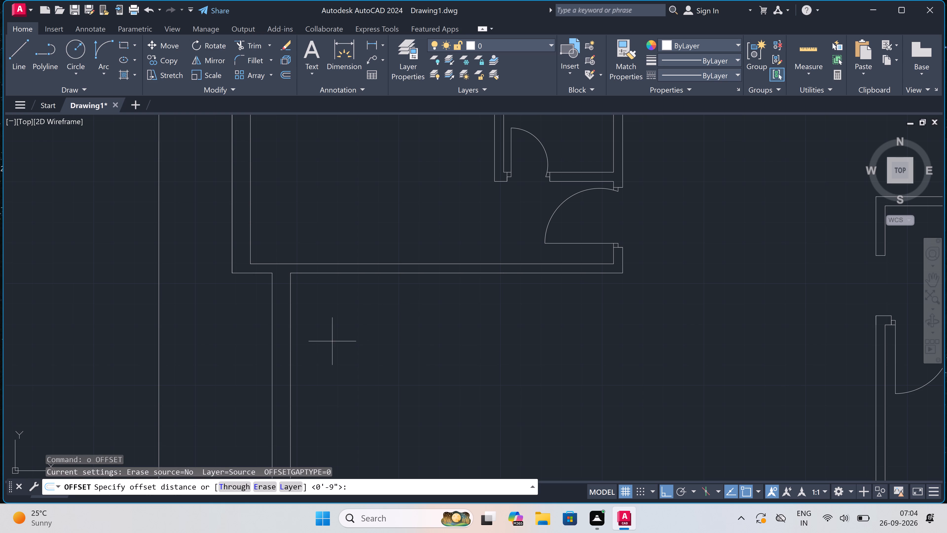
pyautogui.click(291, 315)
pyautogui.press('1')
pyautogui.write("7'")
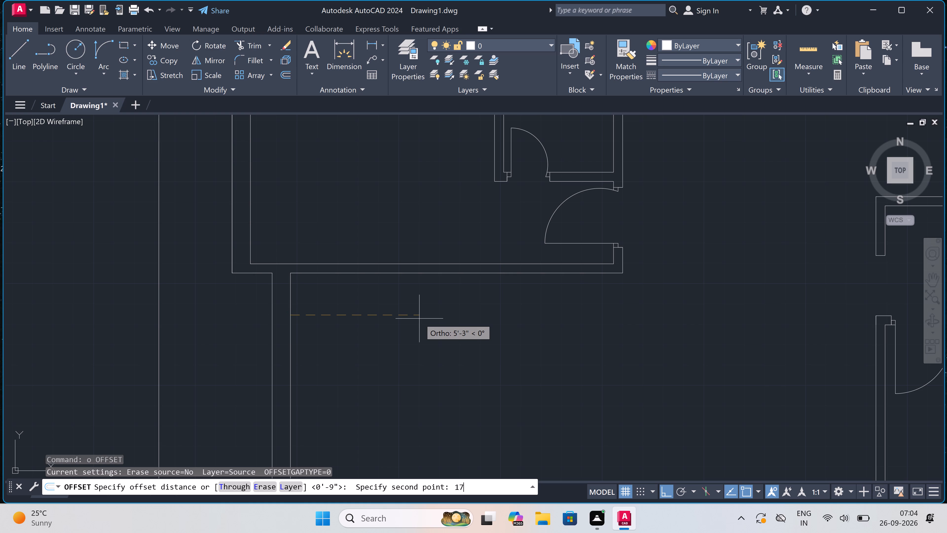
pyautogui.write('10')
pyautogui.press('.')
pyautogui.write('5"')
pyautogui.press('space')
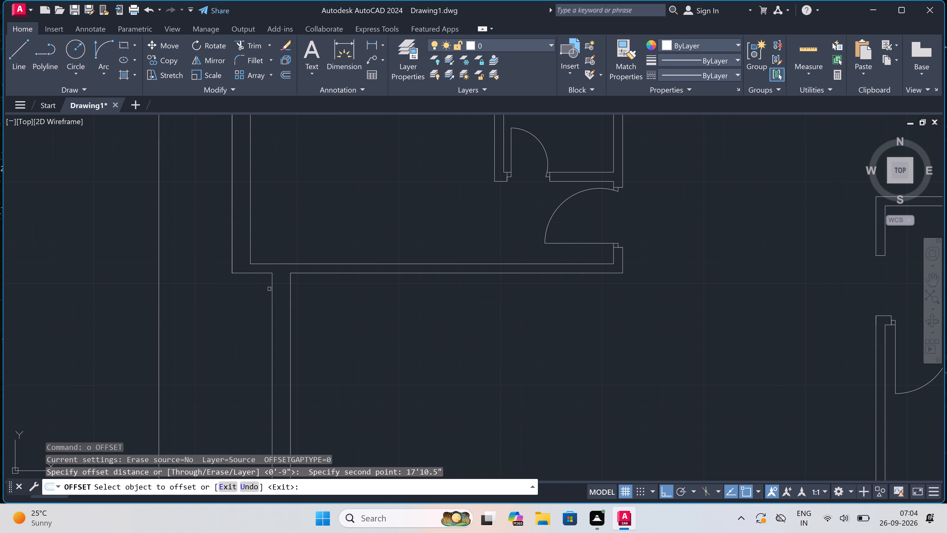
pyautogui.moveTo(290, 314); pyautogui.dragTo(293, 314)
pyautogui.click(332, 317)
pyautogui.scroll(-3, 332, 317)
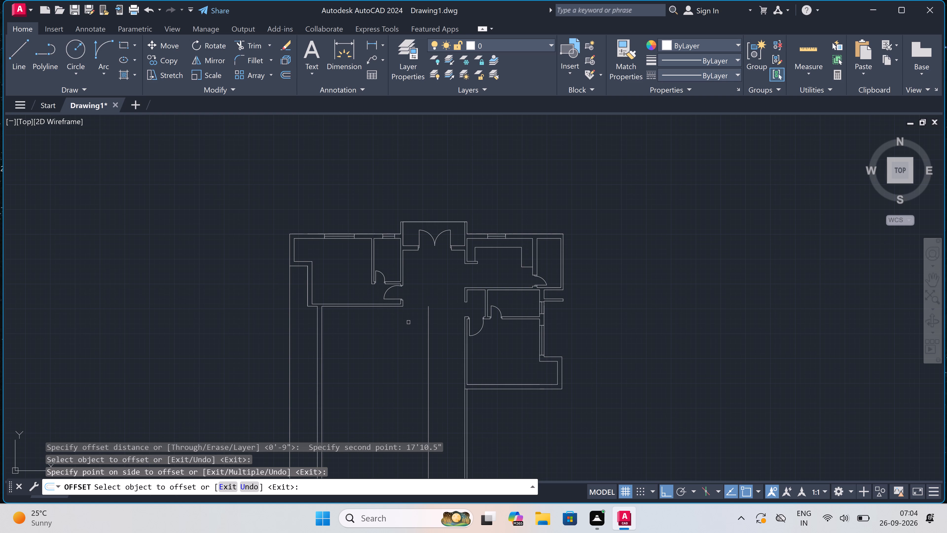
pyautogui.scroll(2, 441, 327)
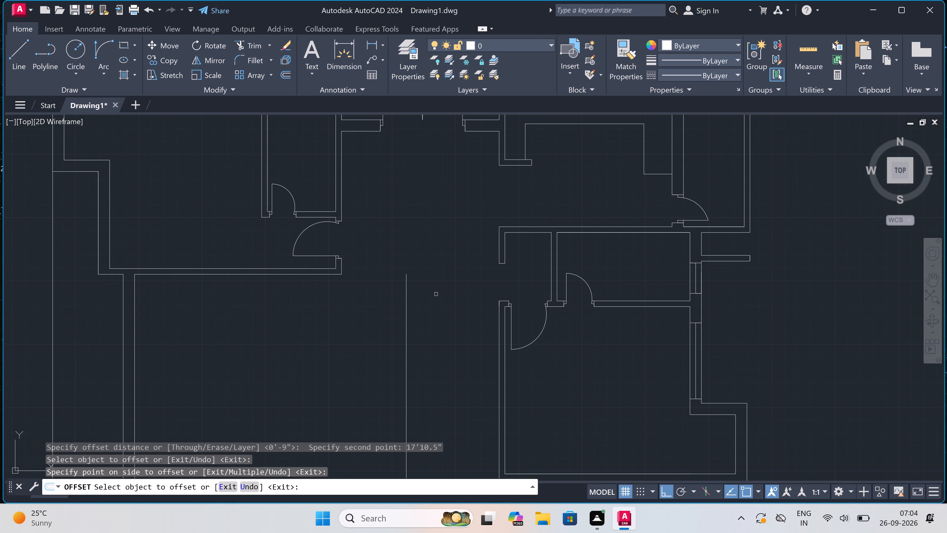
pyautogui.press('Escape')
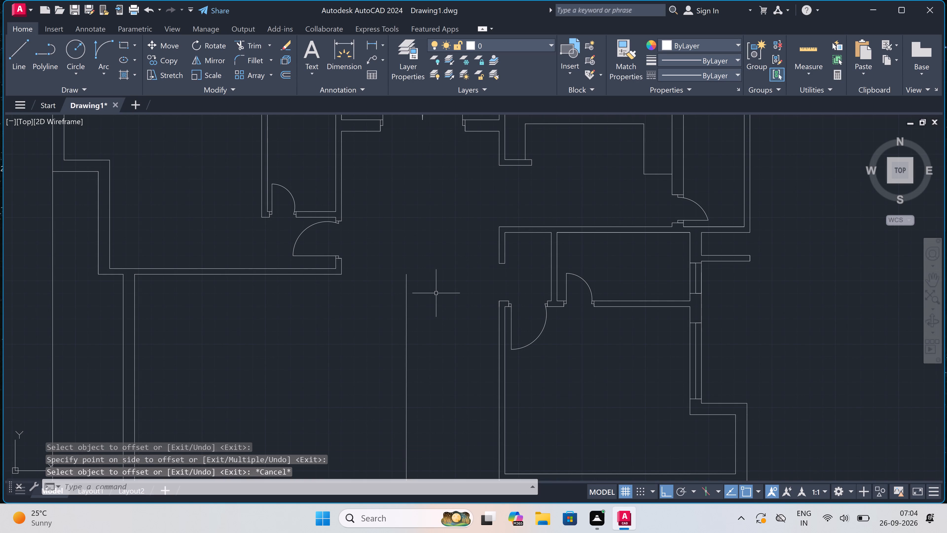
# Offset the new vertical line by 4.5" to its right to form the lower-left room's right wall.
pyautogui.press('o')
pyautogui.press('space')
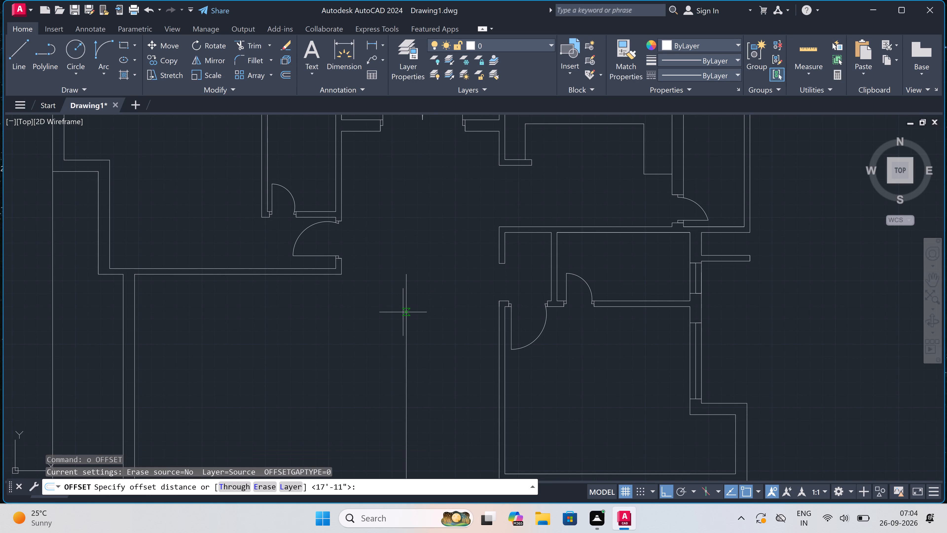
pyautogui.click(403, 313)
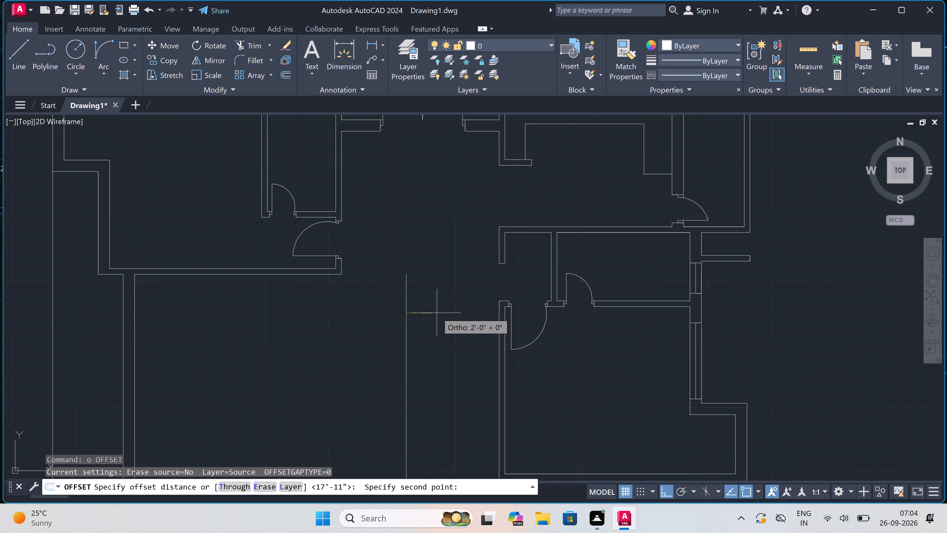
pyautogui.write('4.5"')
pyautogui.press('space')
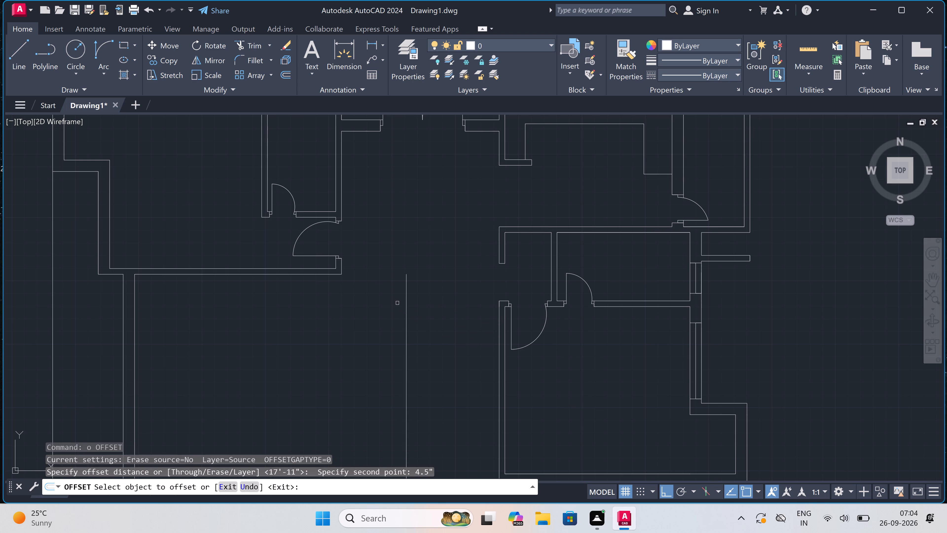
pyautogui.moveTo(406, 305); pyautogui.dragTo(412, 306)
pyautogui.click(424, 306)
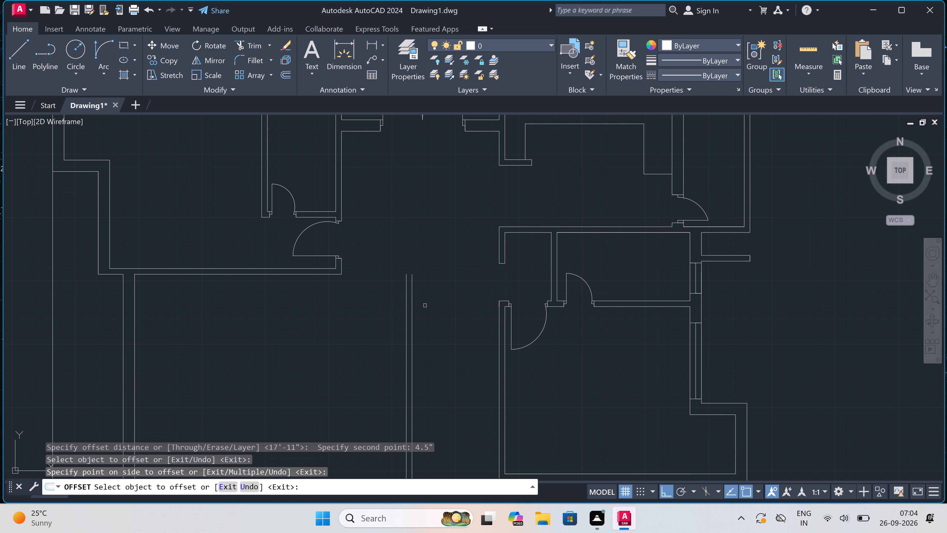
pyautogui.press('Escape')
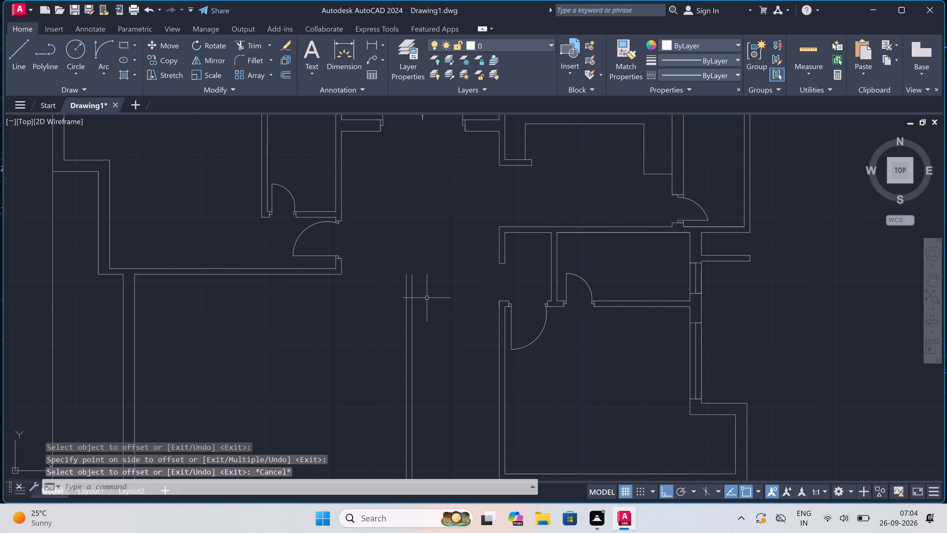
pyautogui.scroll(-2, 426, 294)
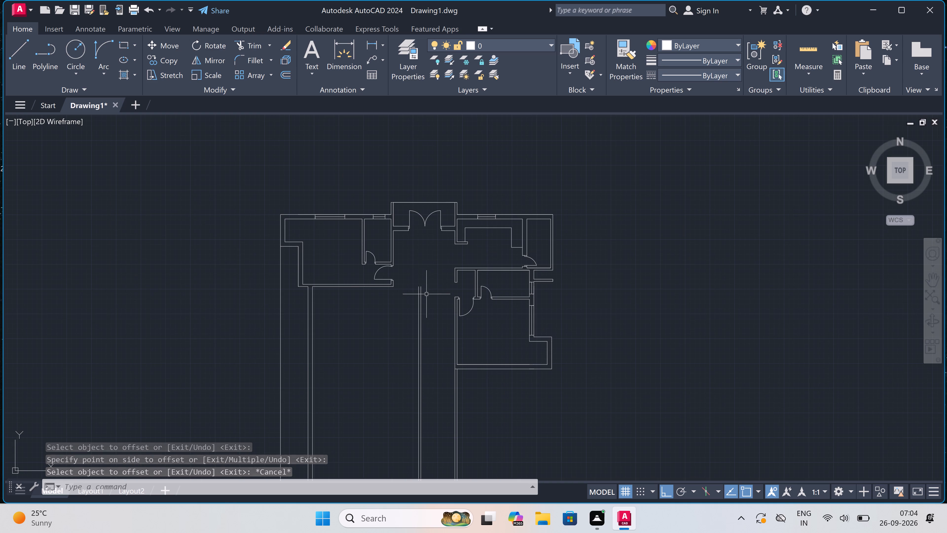
pyautogui.scroll(2, 310, 299)
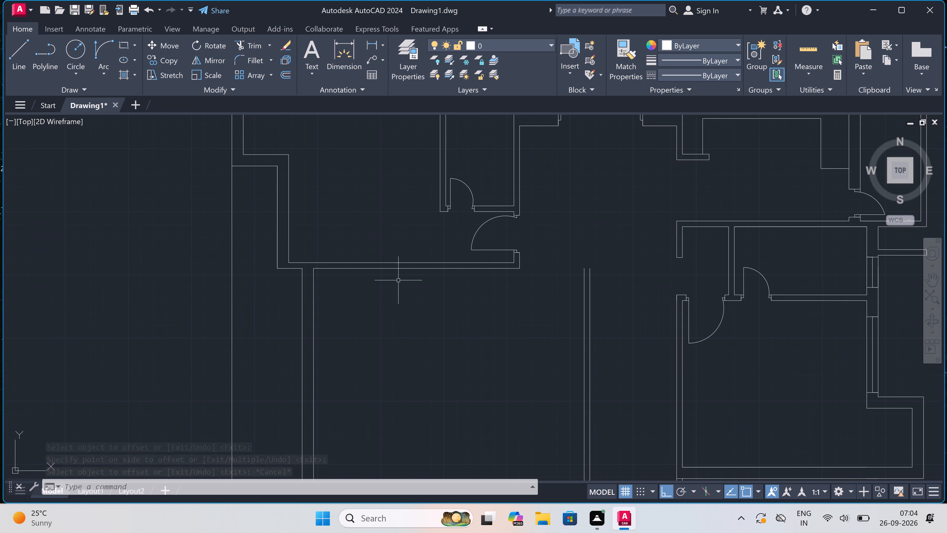
# Offset the lower line of the upper-left room's bottom wall by 10' downward into the lower-left room.
pyautogui.press('o')
pyautogui.press('space')
pyautogui.click(404, 270)
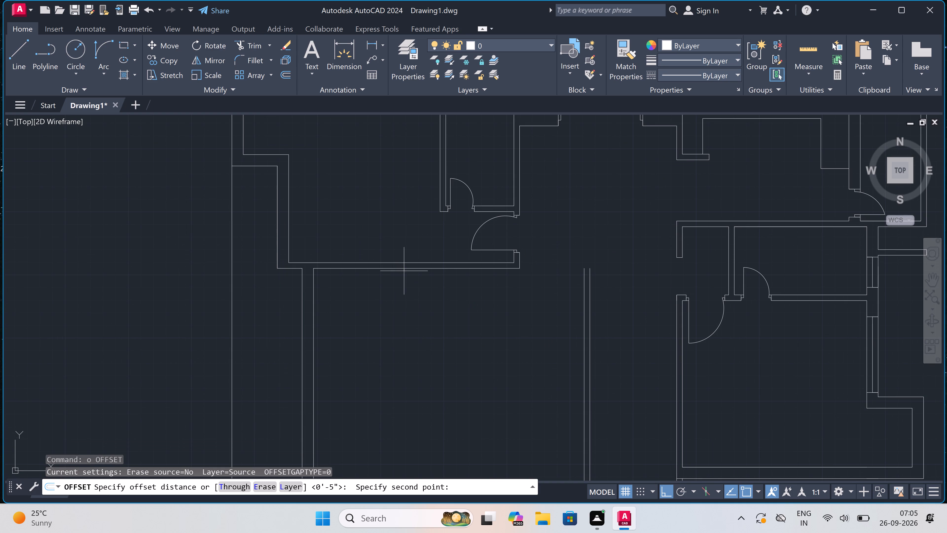
pyautogui.write("10'")
pyautogui.press('space')
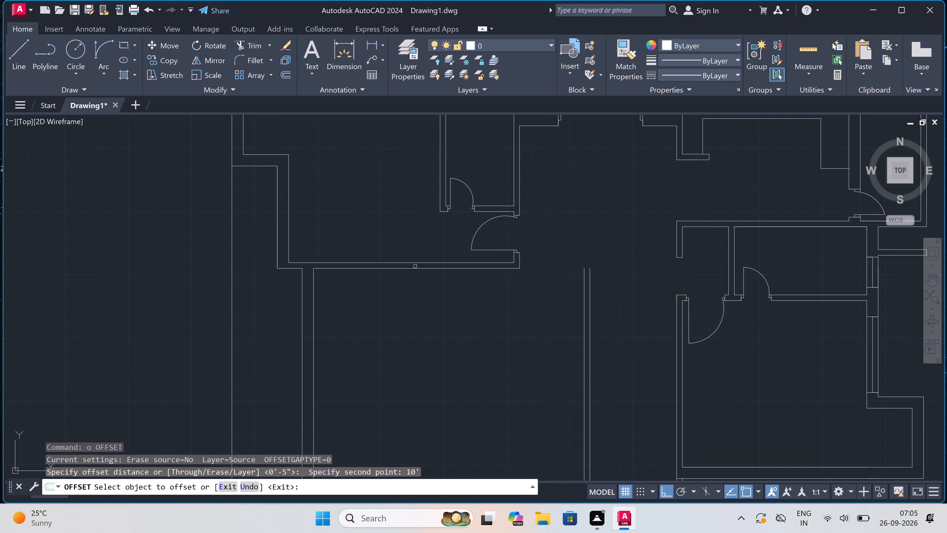
pyautogui.moveTo(415, 268); pyautogui.dragTo(415, 272)
pyautogui.click(415, 303)
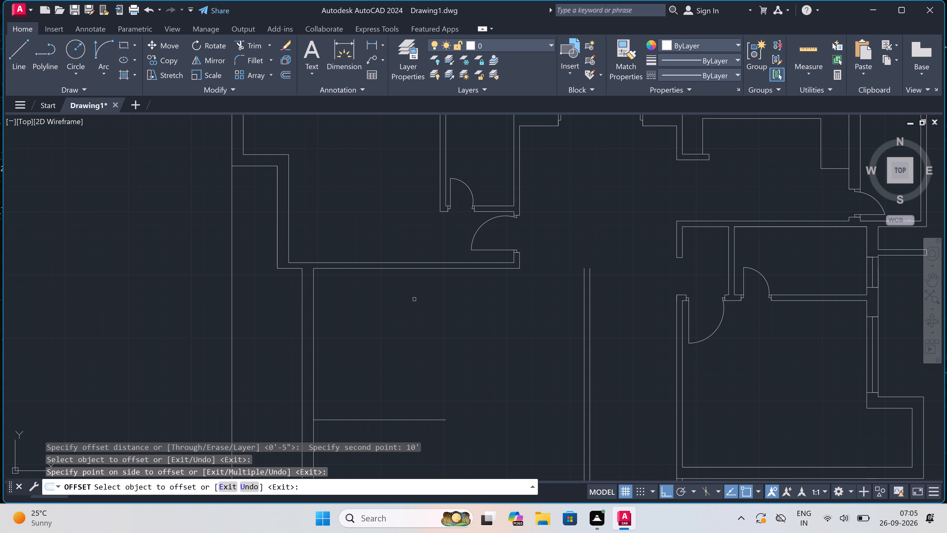
pyautogui.scroll(-2, 414, 296)
pyautogui.scroll(2, 397, 345)
pyautogui.press('Escape')
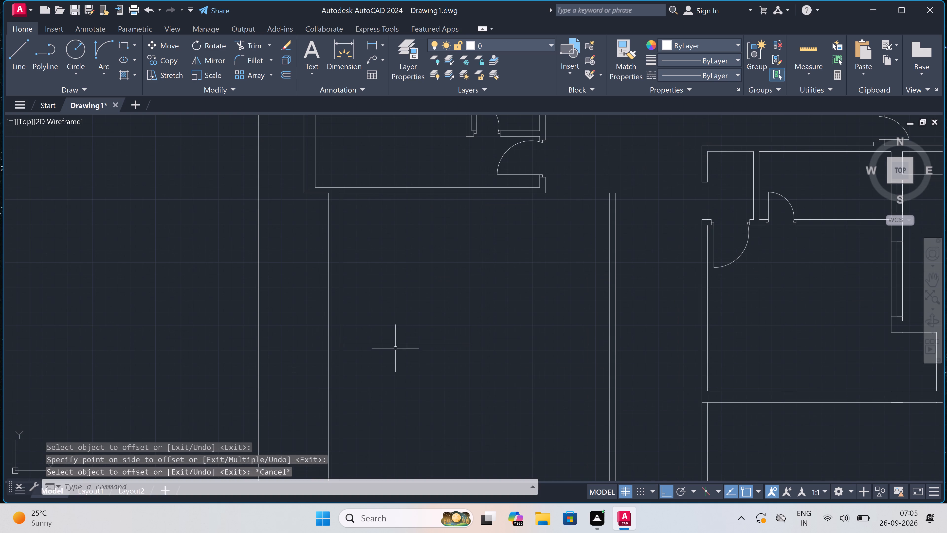
# Offset the new horizontal line by 4.5" downward to form the first cross wall of the lower-left area.
pyautogui.press('space')
pyautogui.click(395, 346)
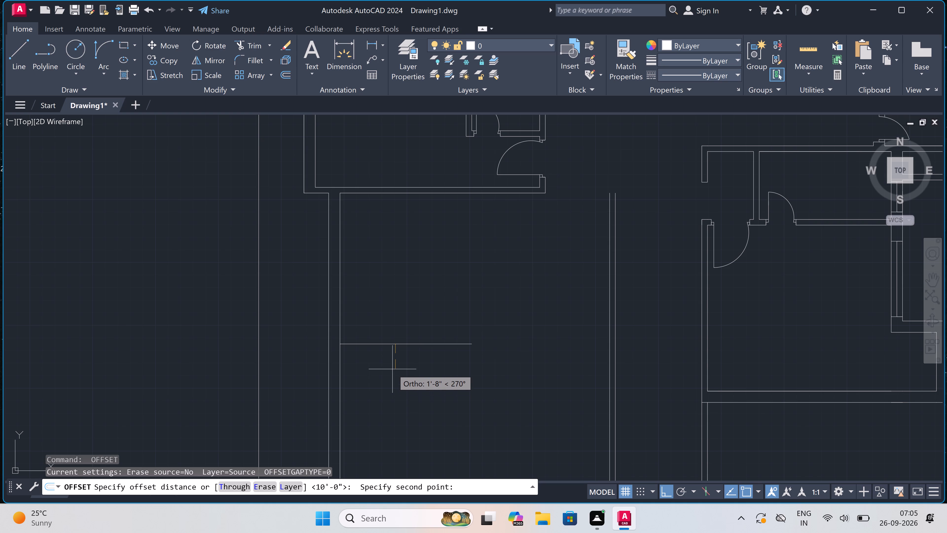
pyautogui.write('4.5"')
pyautogui.press('space')
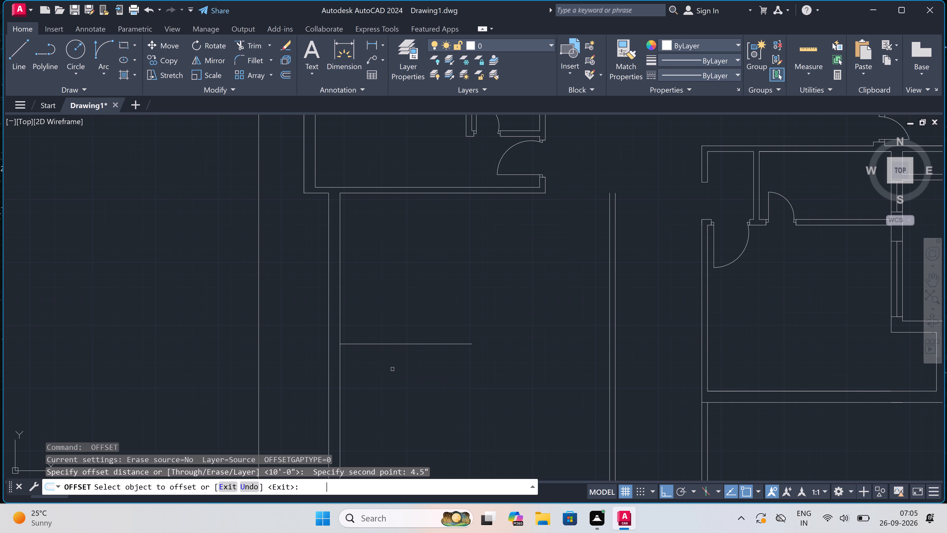
pyautogui.click(377, 345)
pyautogui.click(379, 379)
pyautogui.press('Escape')
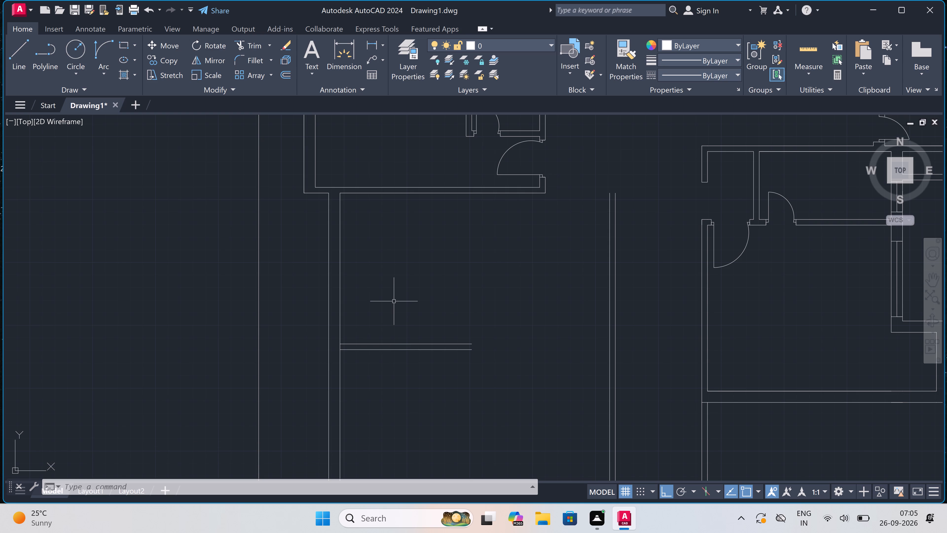
# Offset the lower line of the 4.5" cross wall by 13' downward.
pyautogui.scroll(-1, 394, 299)
pyautogui.scroll(2, 397, 341)
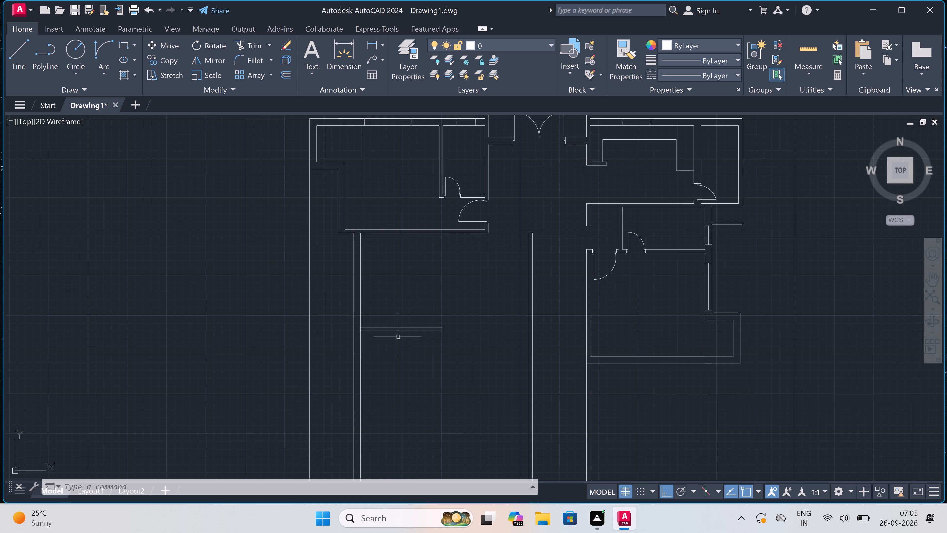
pyautogui.scroll(1, 397, 343)
pyautogui.press('Escape')
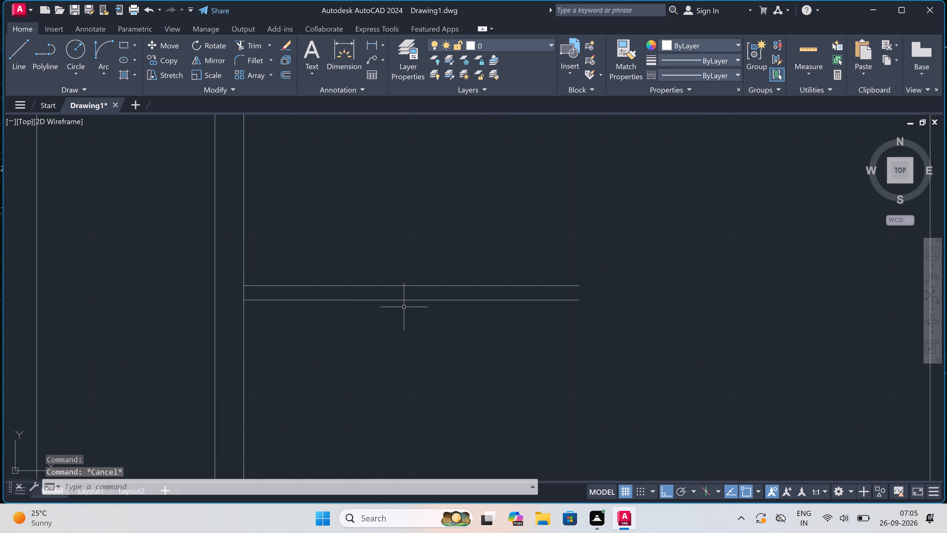
pyautogui.press('space')
pyautogui.click(405, 303)
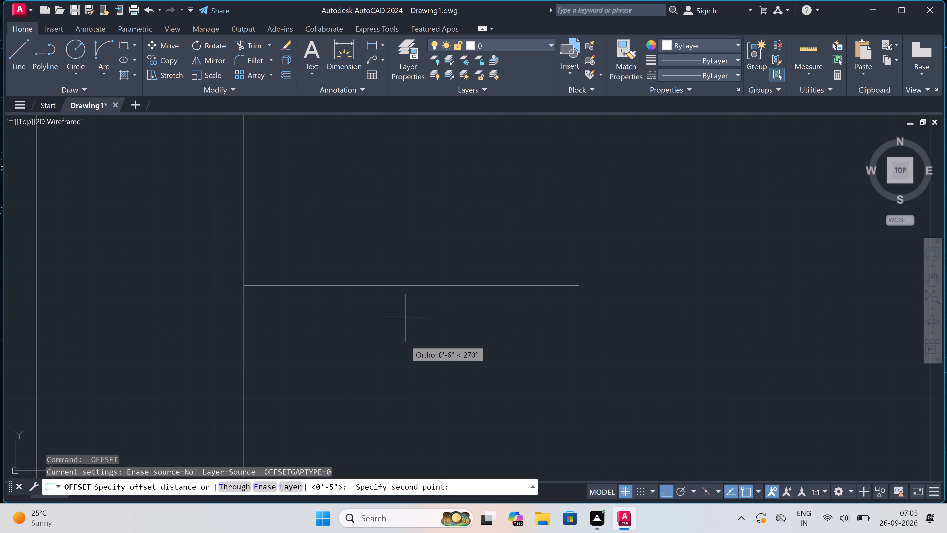
pyautogui.write("13'")
pyautogui.press('space')
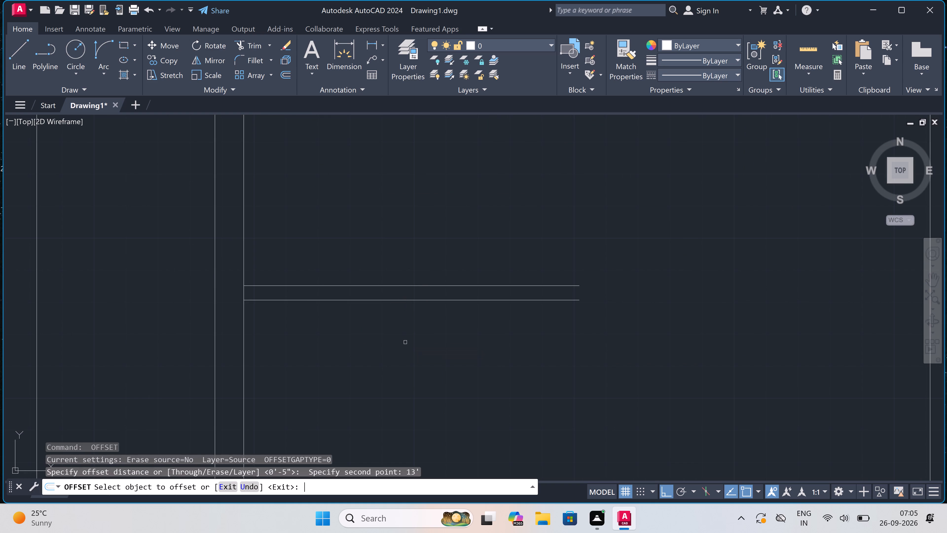
pyautogui.click(416, 302)
pyautogui.click(414, 318)
pyautogui.scroll(-5, 414, 317)
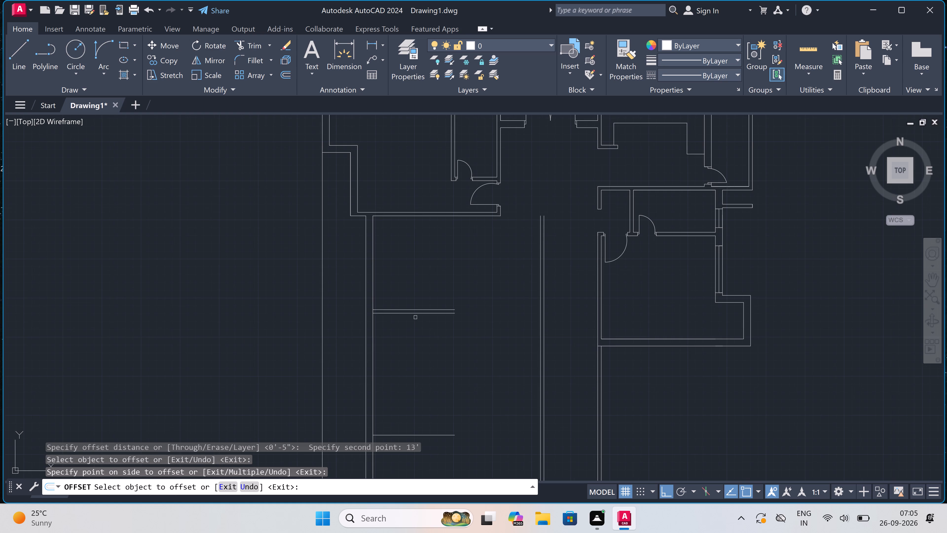
pyautogui.scroll(-4, 415, 380)
pyautogui.scroll(3, 414, 388)
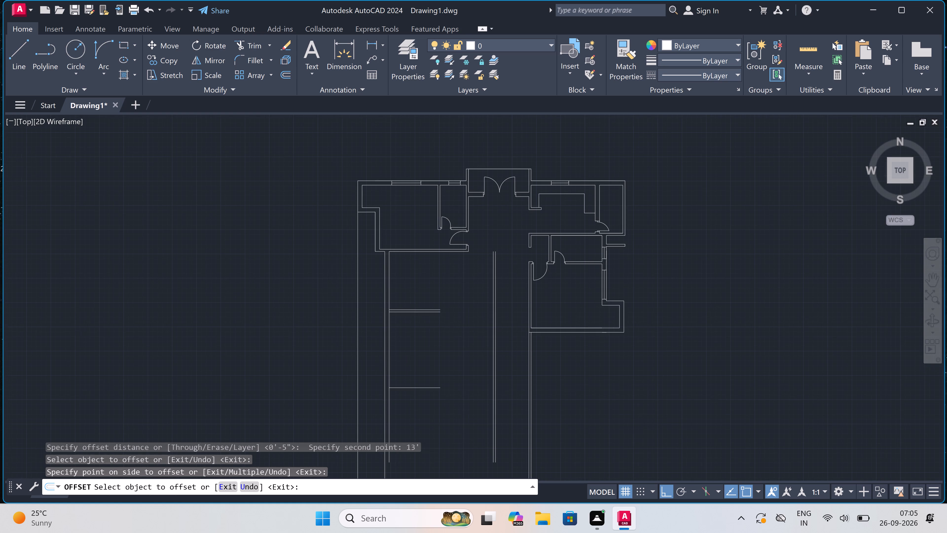
pyautogui.scroll(2, 414, 396)
pyautogui.press('Escape')
# Offset the newest horizontal line by 9" downward to form the second cross wall.
pyautogui.press('space')
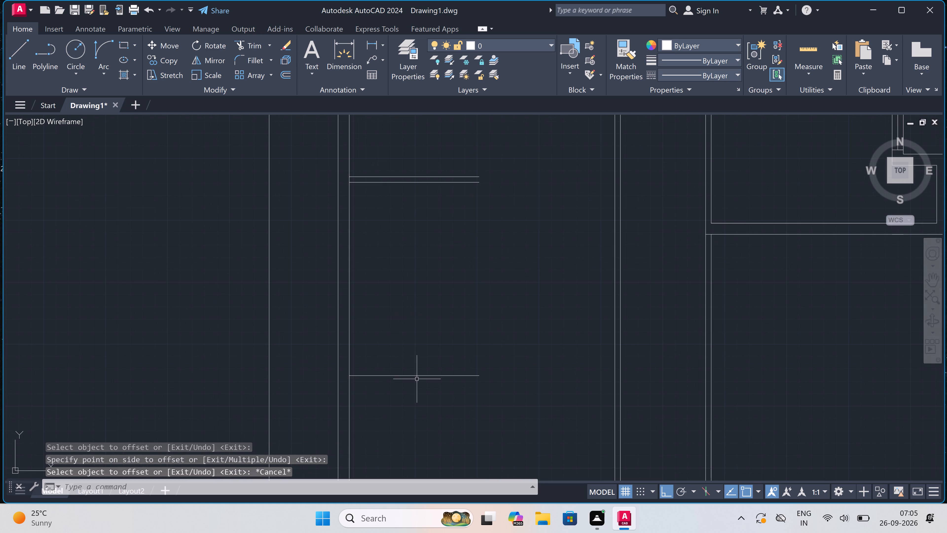
pyautogui.click(417, 377)
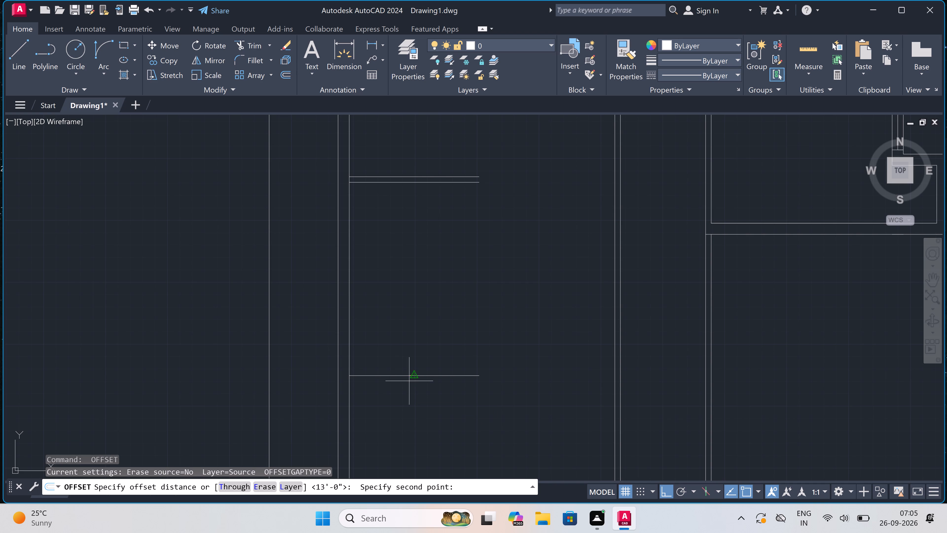
pyautogui.write('9"')
pyautogui.press('space')
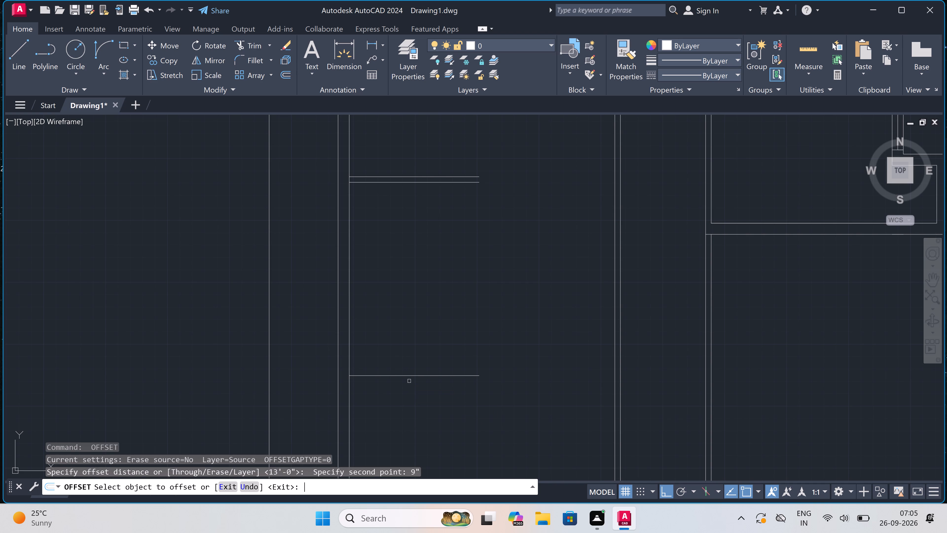
pyautogui.moveTo(408, 377); pyautogui.dragTo(408, 382)
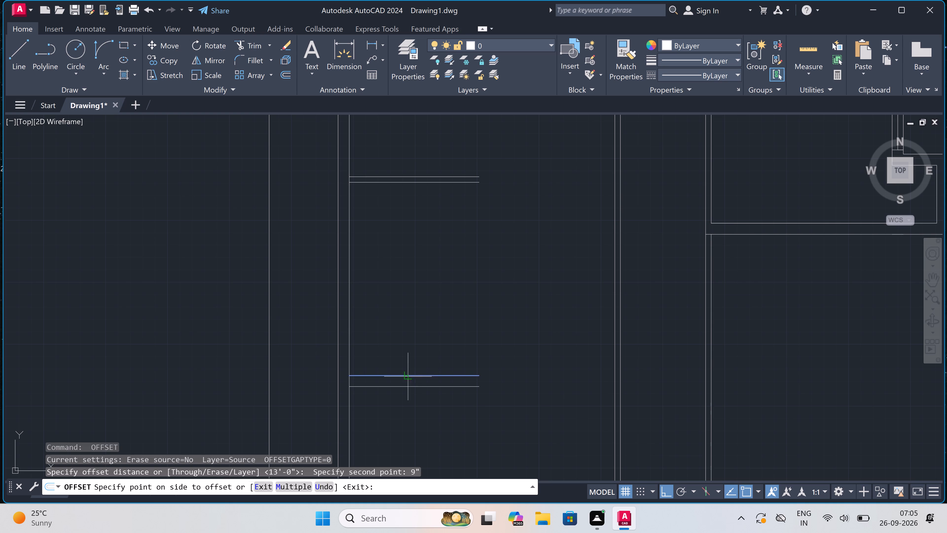
pyautogui.doubleClick(407, 393)
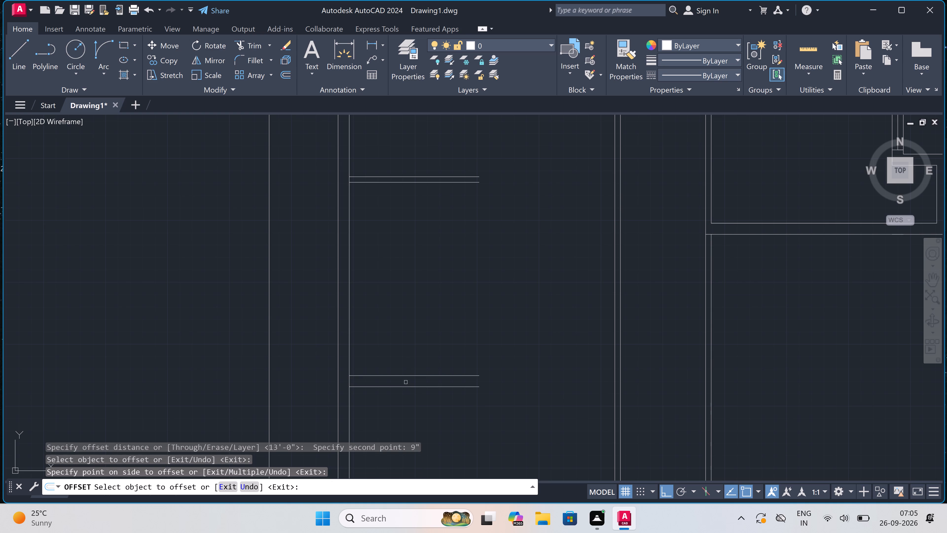
pyautogui.scroll(-3, 409, 356)
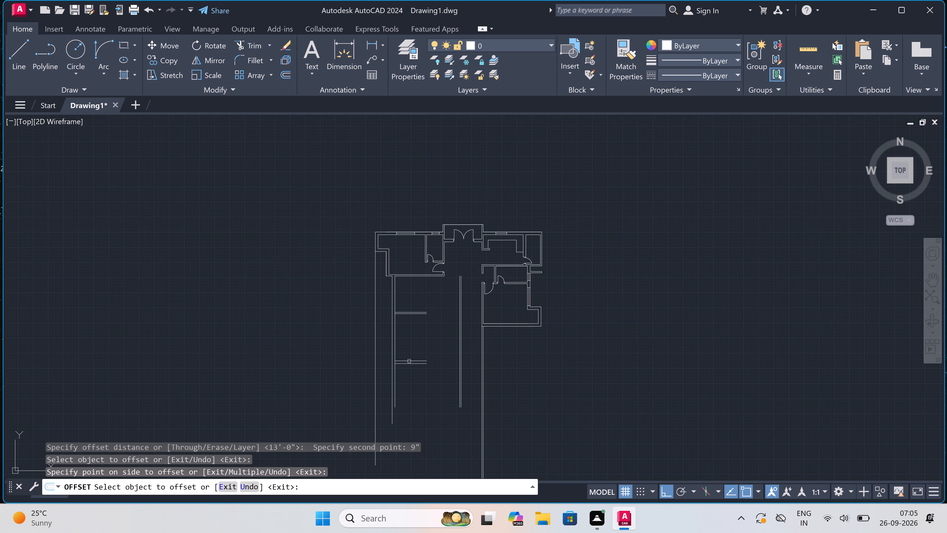
pyautogui.scroll(2, 402, 384)
pyautogui.press('Escape')
# Offset the lower line of the 9" cross wall by 13' downward for the third cross wall.
pyautogui.press('space')
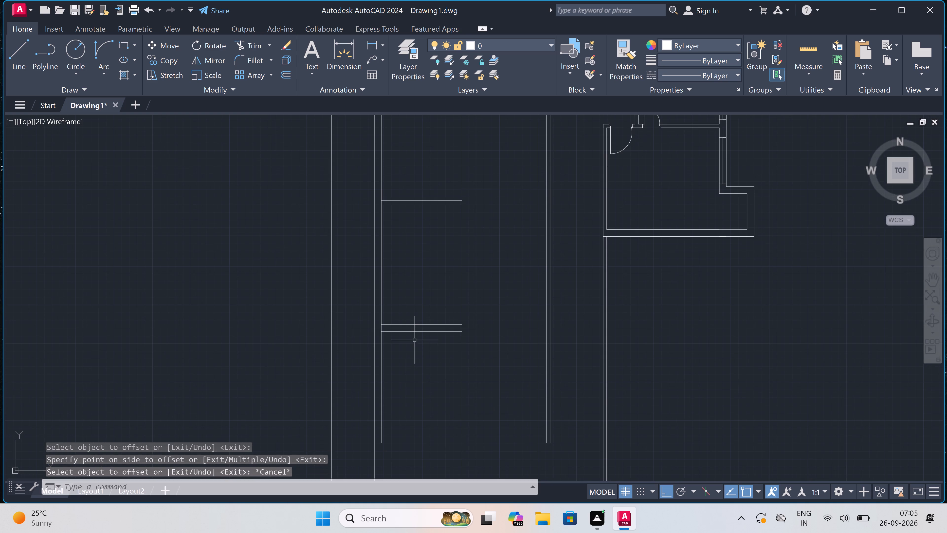
pyautogui.click(416, 335)
pyautogui.write("13'")
pyautogui.press('space')
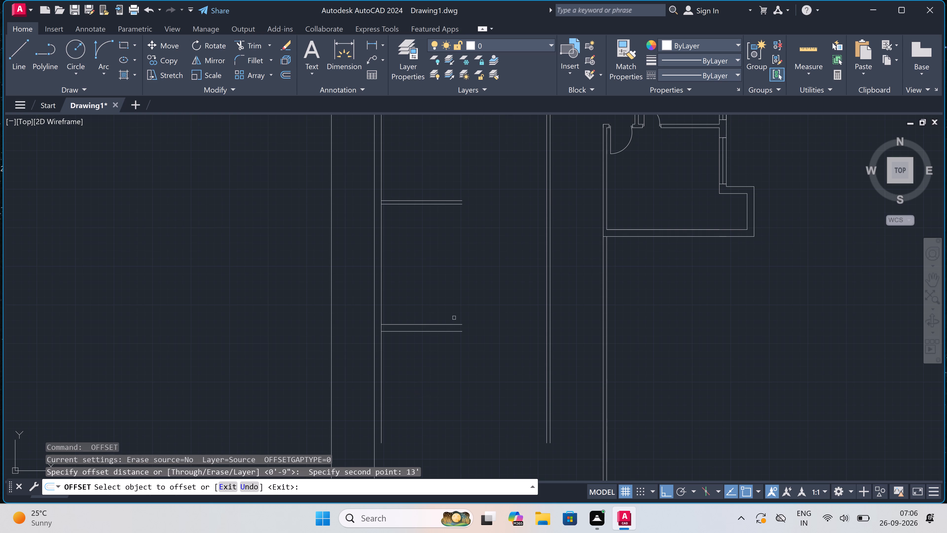
pyautogui.moveTo(445, 331); pyautogui.dragTo(446, 333)
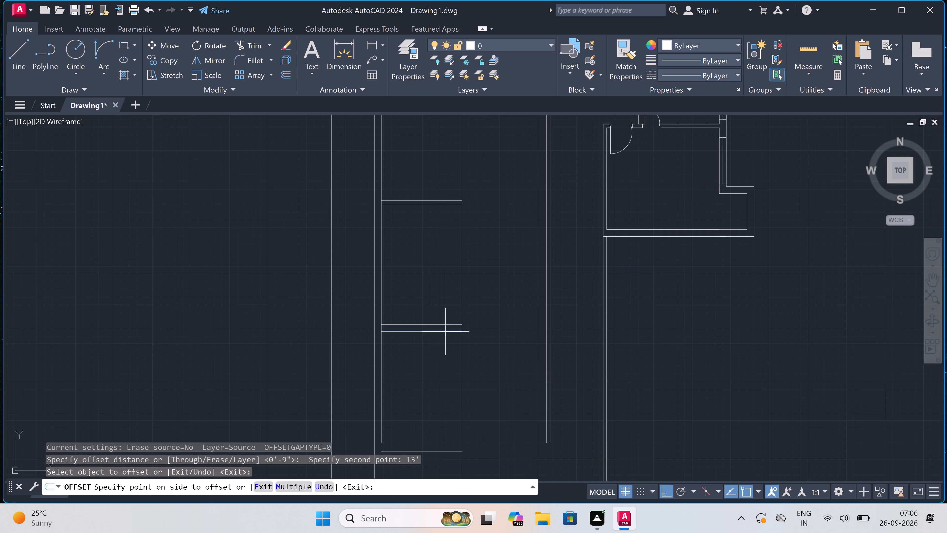
pyautogui.click(442, 368)
pyautogui.scroll(-4, 442, 368)
pyautogui.scroll(3, 435, 394)
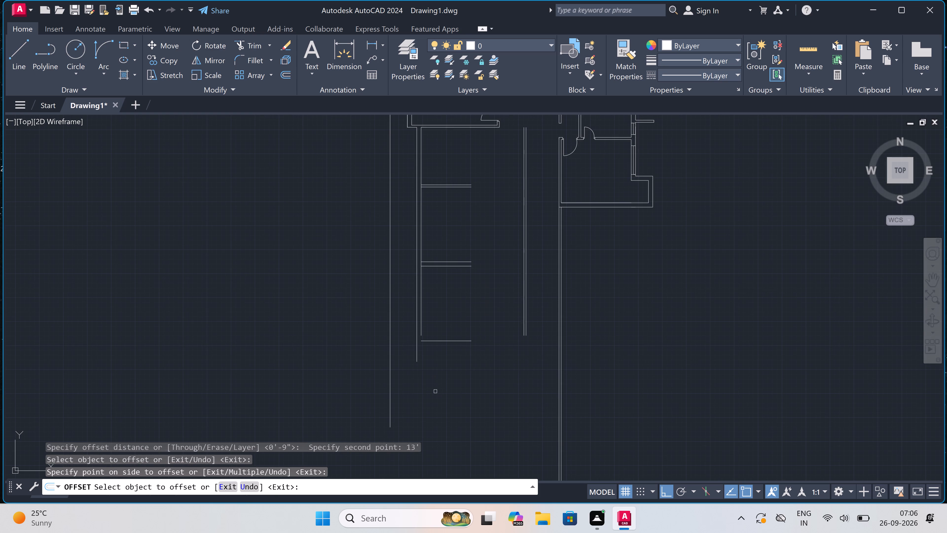
pyautogui.press('Escape')
# Offset the lowest horizontal line by 4.5" downward to form the third cross wall.
pyautogui.press('space')
pyautogui.moveTo(448, 339); pyautogui.dragTo(449, 343)
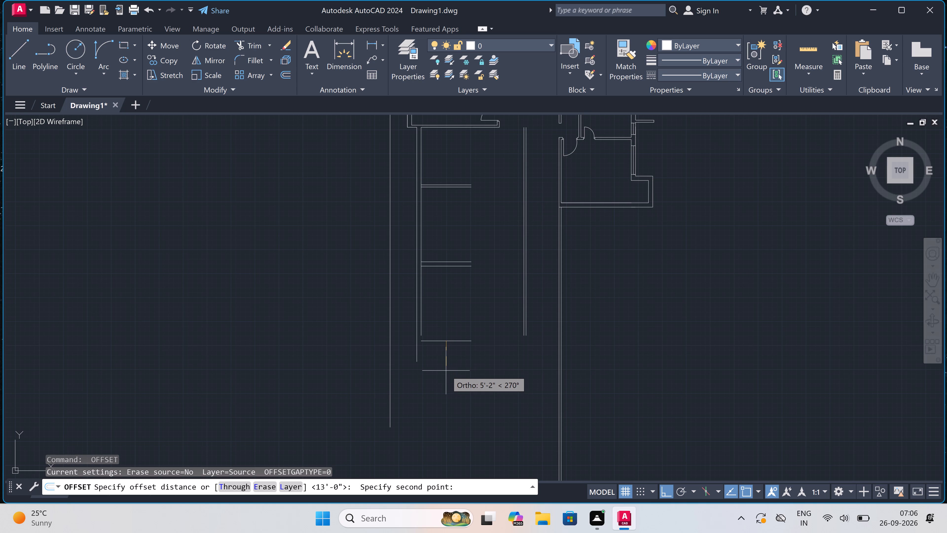
pyautogui.write('4.5"')
pyautogui.press('space')
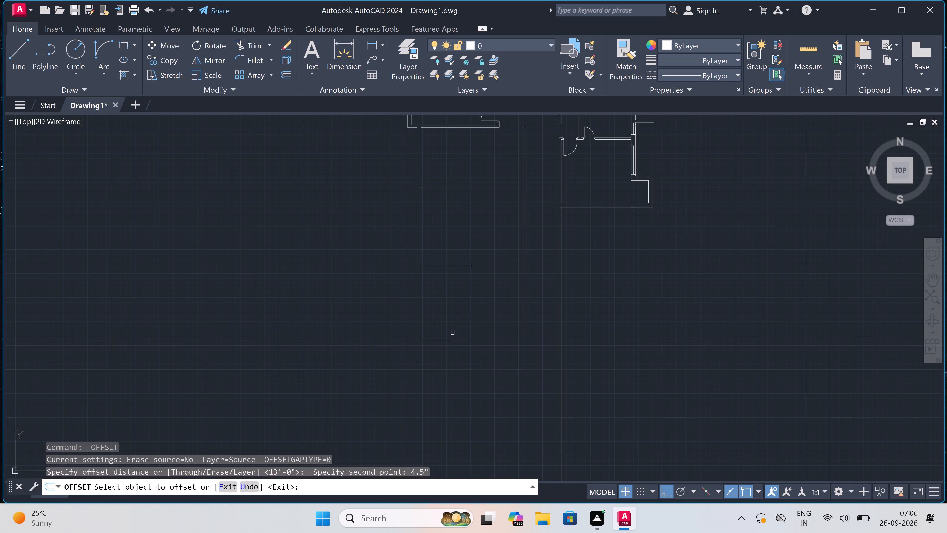
pyautogui.moveTo(449, 341); pyautogui.dragTo(449, 351)
pyautogui.click(442, 381)
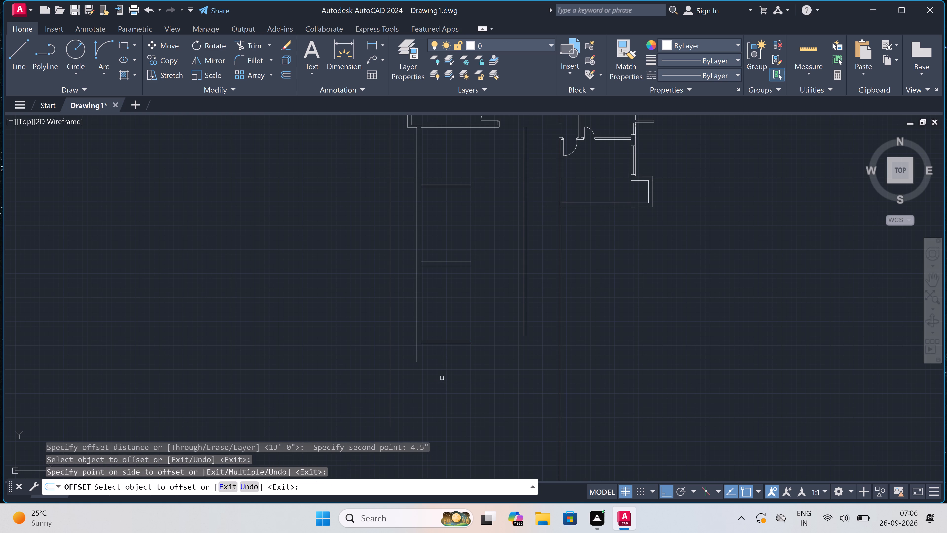
pyautogui.press('Escape')
# Extend the inner line of the 9" left wall down to the lowest 4.5" cross wall.
pyautogui.press('e')
pyautogui.press('x')
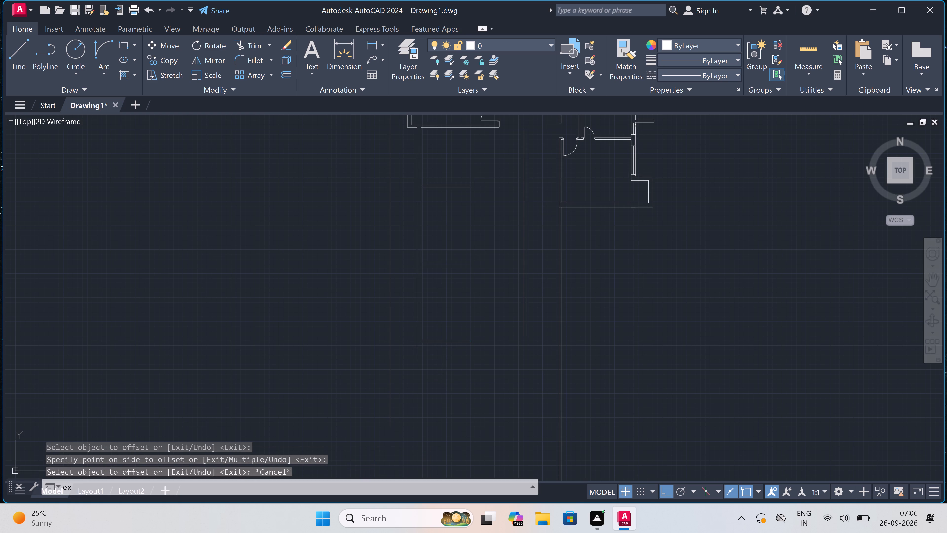
pyautogui.press('space')
pyautogui.click(422, 319)
pyautogui.doubleClick(411, 319)
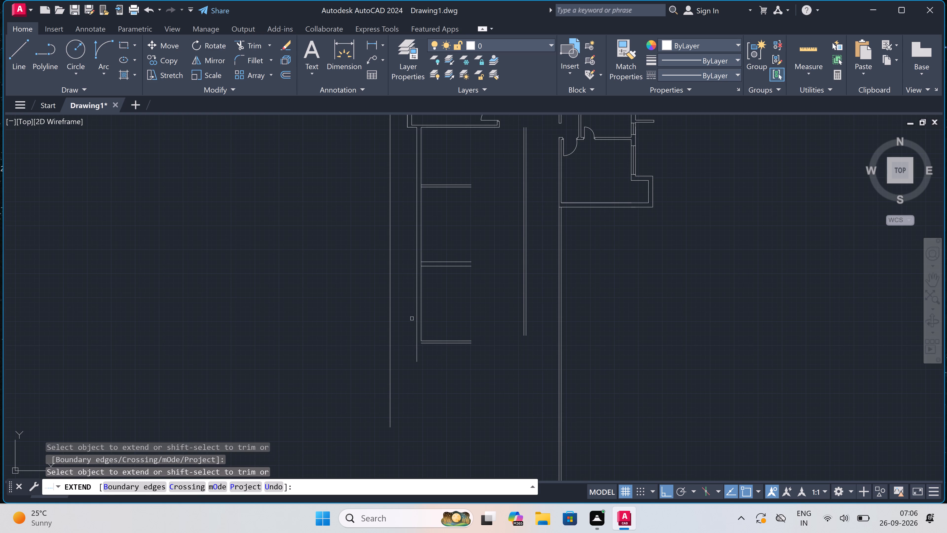
pyautogui.click(437, 313)
pyautogui.scroll(1, 434, 314)
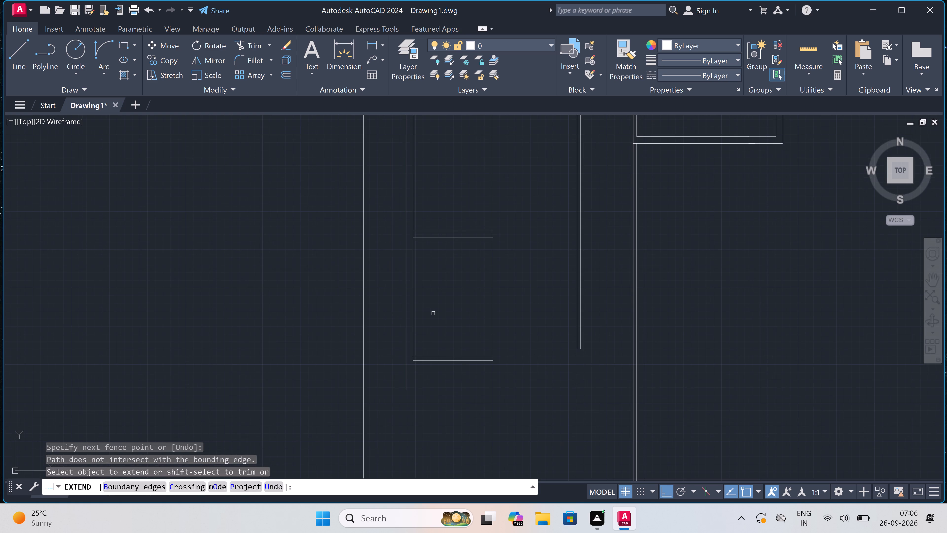
pyautogui.press('Escape')
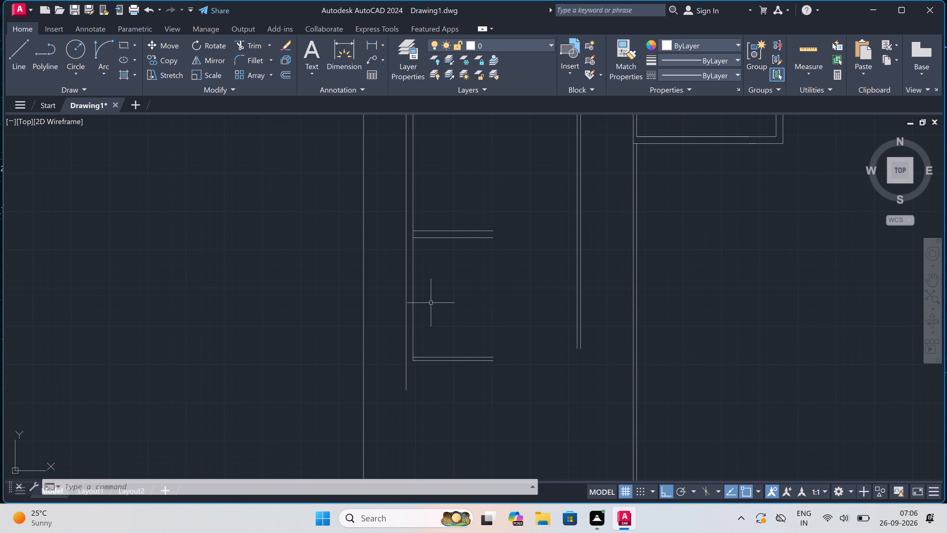
# Draw the inner face from the first cross wall's lower line: 10' right, down to the 9" cross wall's upper line, and back to its end.
pyautogui.scroll(-4, 431, 303)
pyautogui.scroll(1, 437, 283)
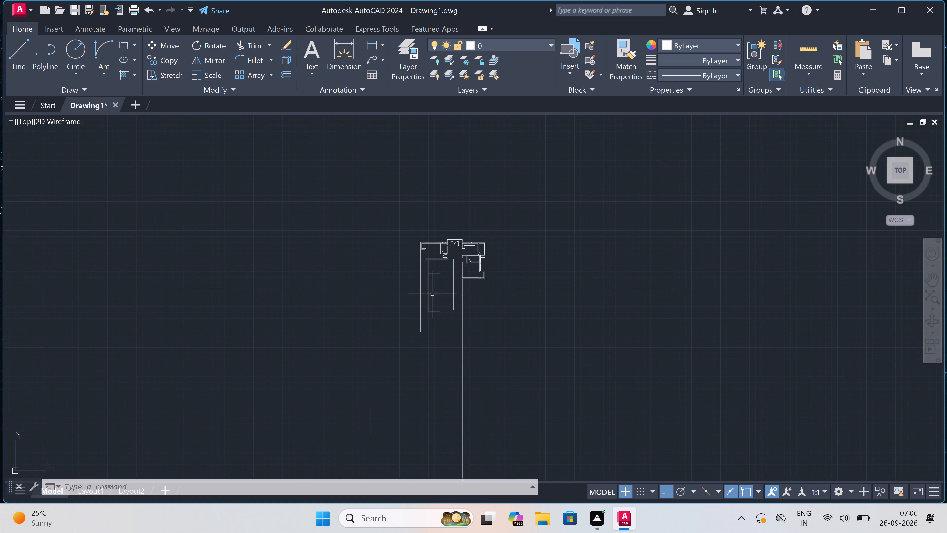
pyautogui.scroll(1, 437, 283)
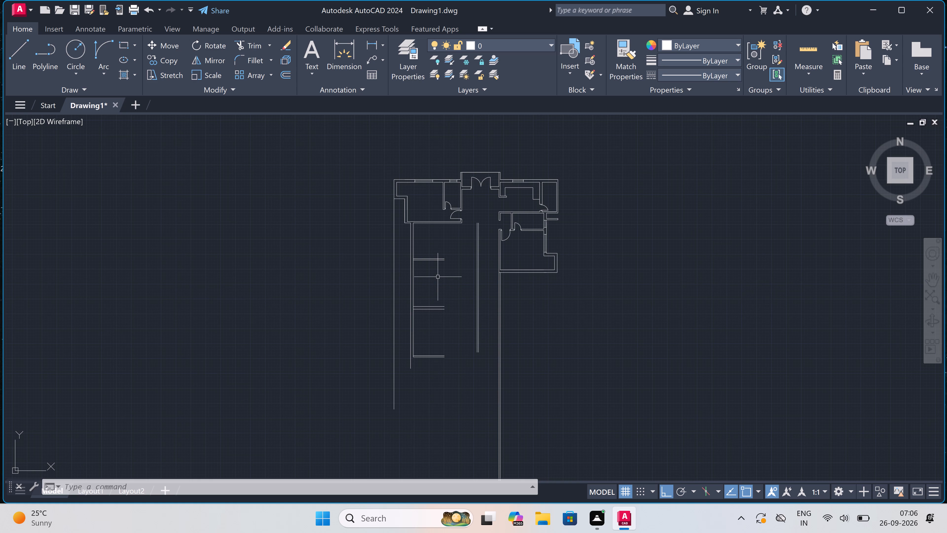
pyautogui.scroll(2, 438, 276)
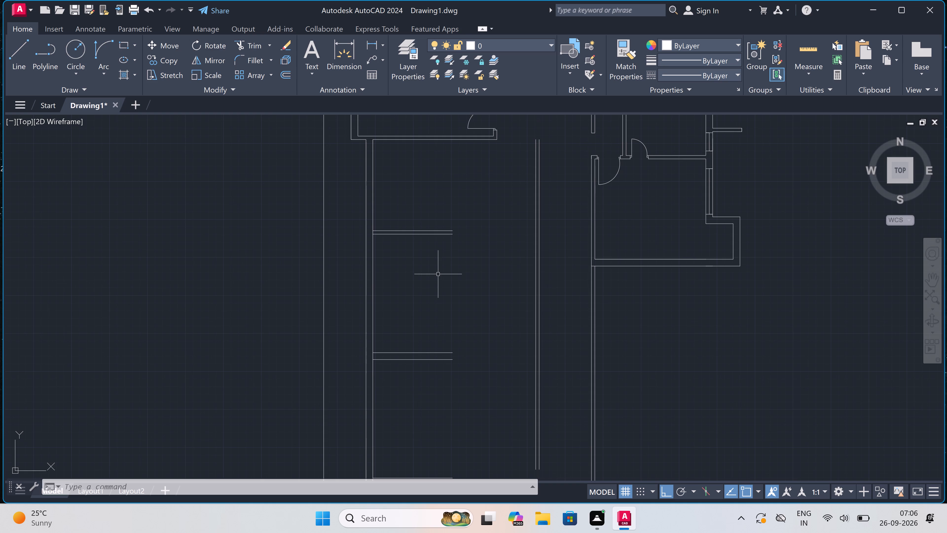
pyautogui.scroll(1, 438, 274)
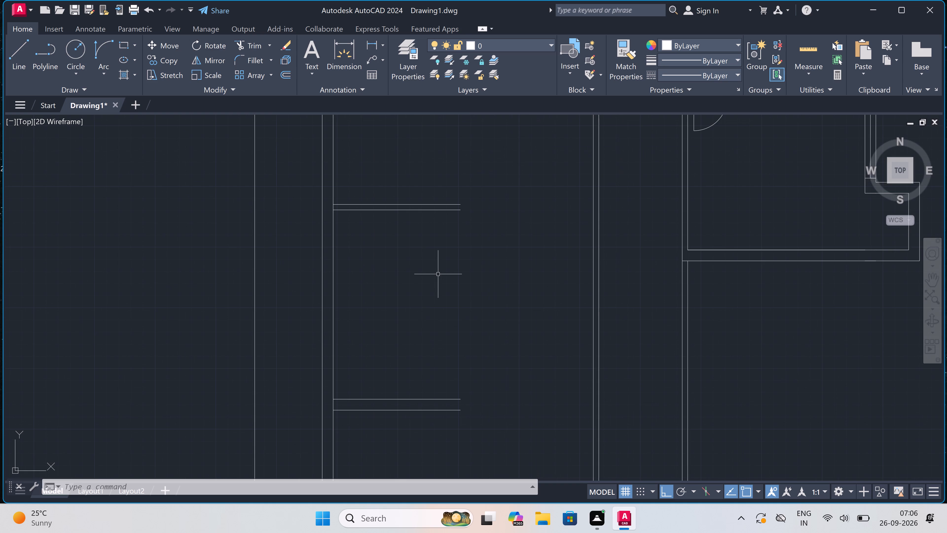
pyautogui.write('l')
pyautogui.press('space')
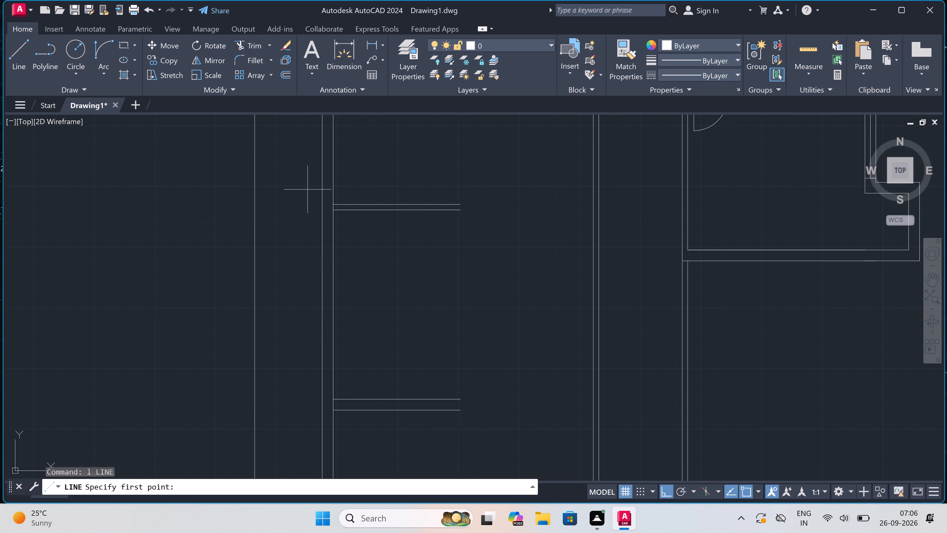
pyautogui.click(335, 210)
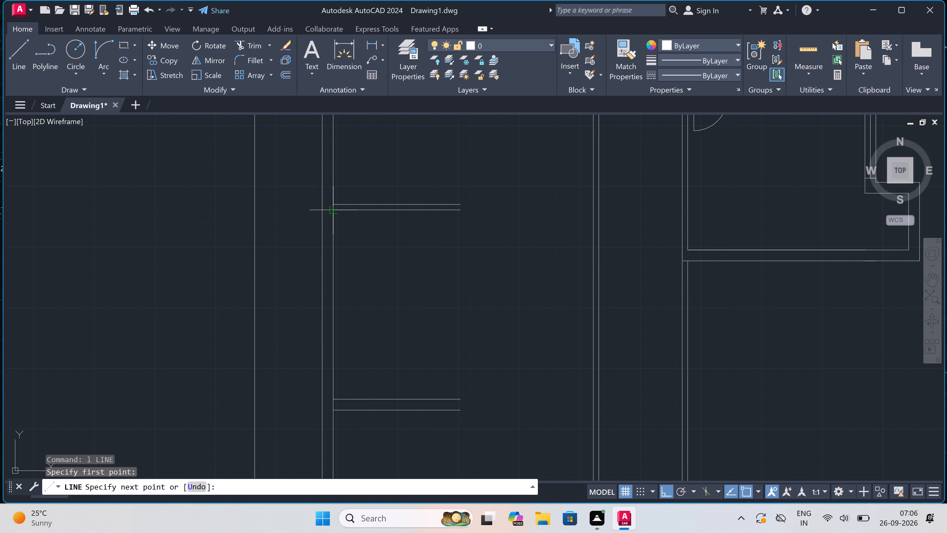
pyautogui.write("10'")
pyautogui.press('space')
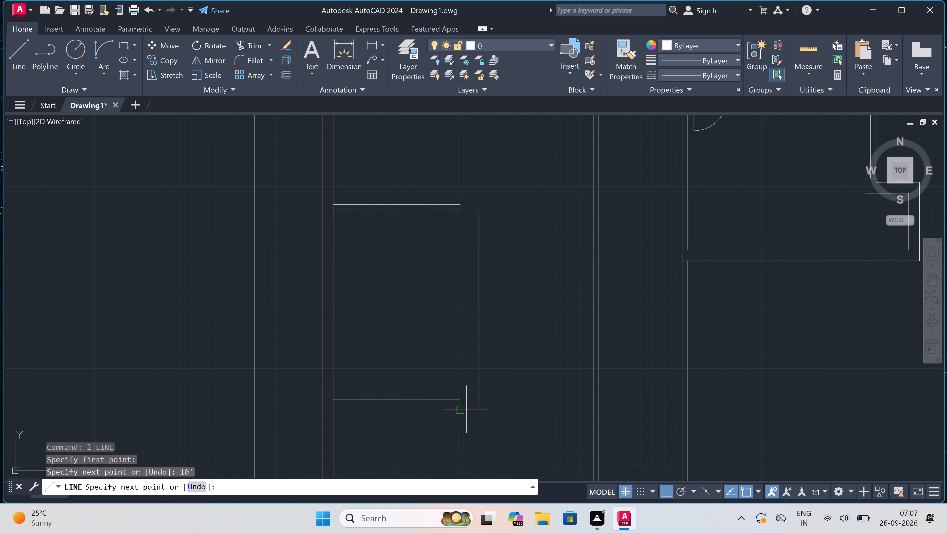
pyautogui.scroll(2, 459, 406)
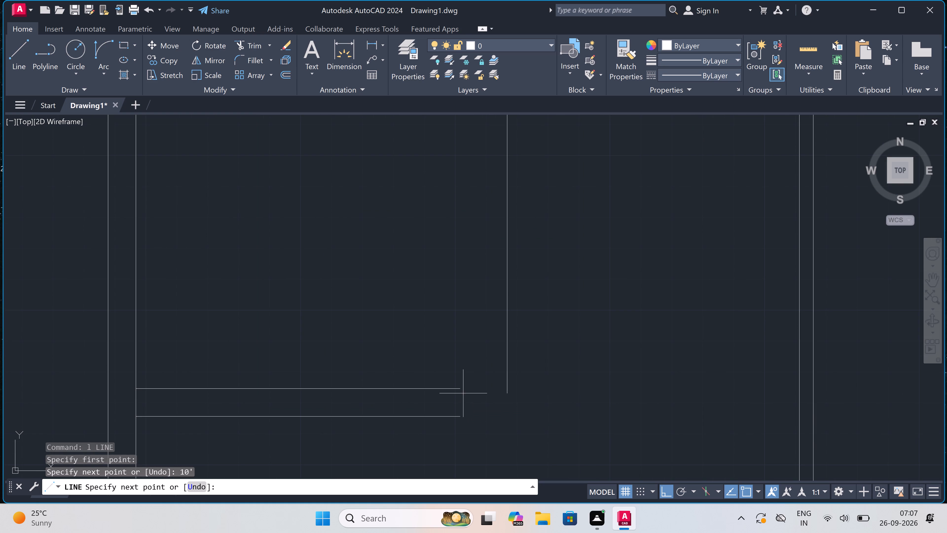
pyautogui.click(507, 389)
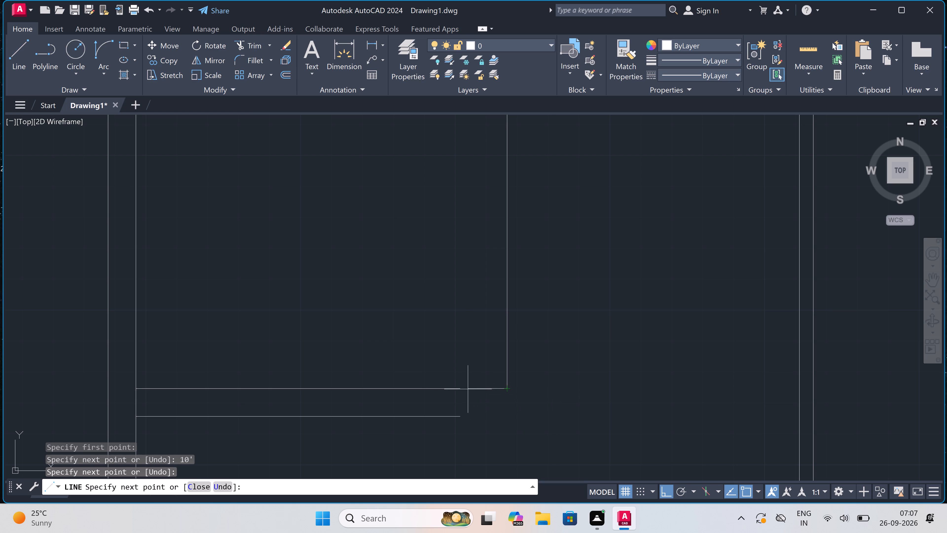
pyautogui.click(462, 389)
pyautogui.press('Escape')
# Draw a line extending the 9" cross wall's lower line to the new vertical face, and close the wall end there.
pyautogui.press('space')
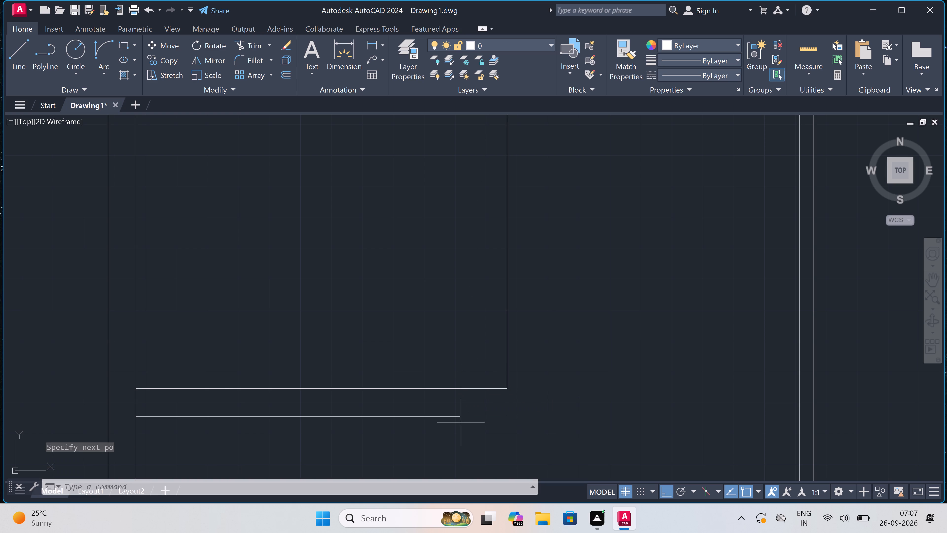
pyautogui.click(460, 418)
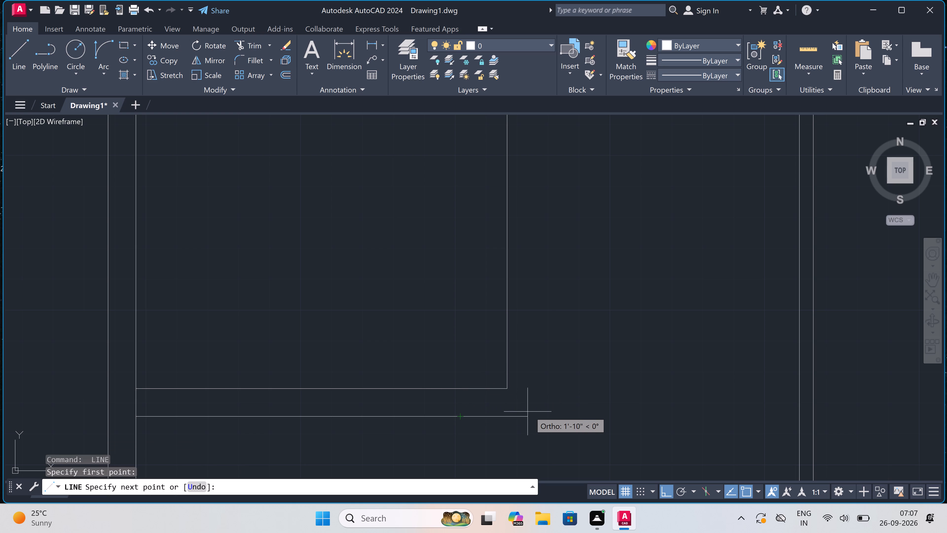
pyautogui.click(507, 416)
pyautogui.click(506, 386)
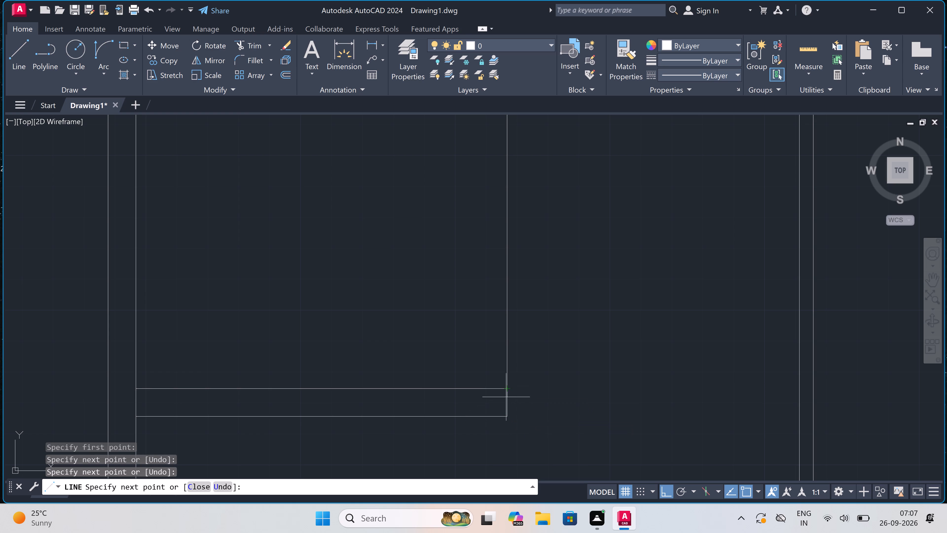
pyautogui.click(508, 420)
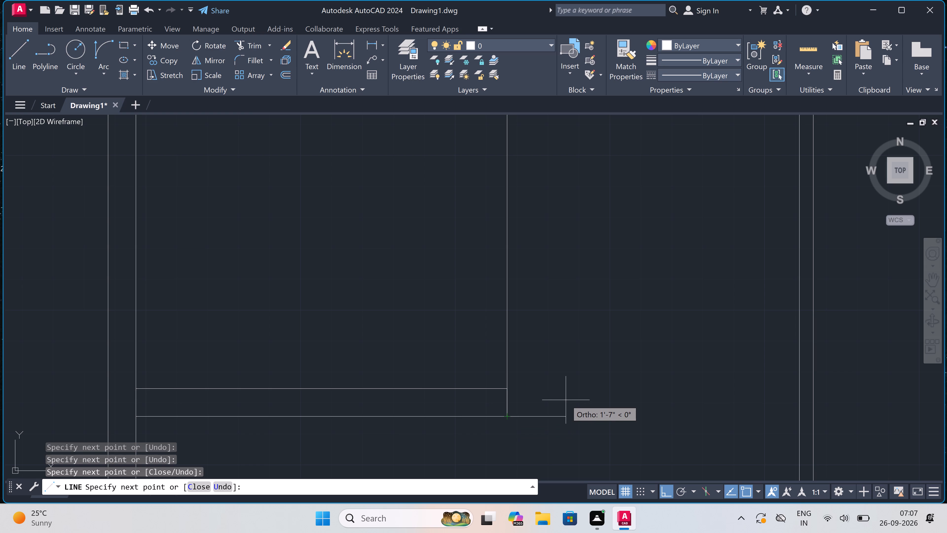
# Draw the vertical wall's outer face 4.5" to the right, up to the first cross wall's upper line and back to that line's end.
pyautogui.write('4.5"')
pyautogui.press('space')
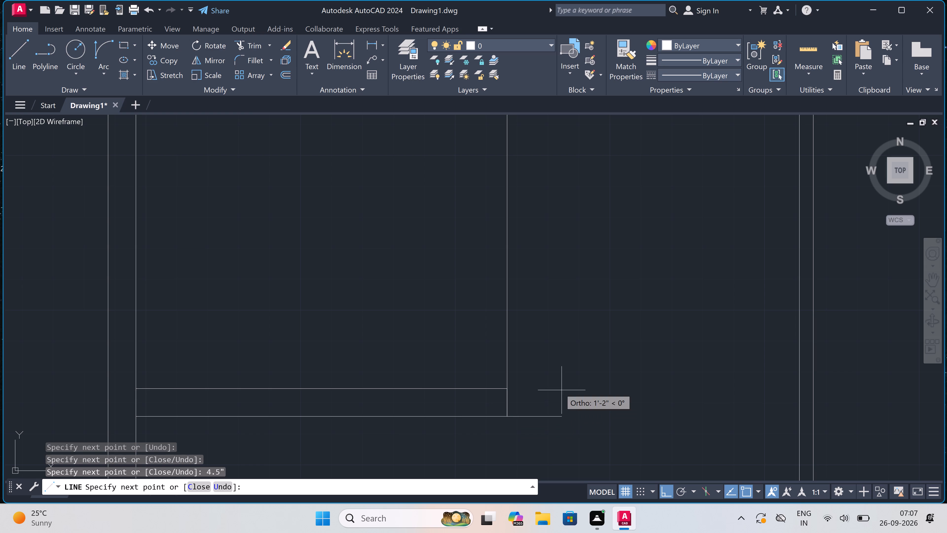
pyautogui.scroll(-3, 557, 331)
pyautogui.scroll(3, 551, 226)
pyautogui.scroll(2, 527, 207)
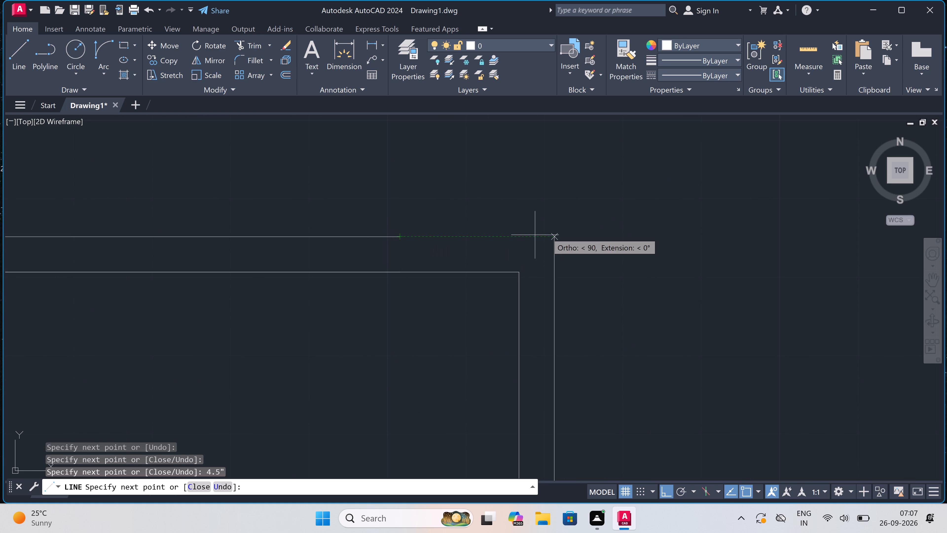
pyautogui.moveTo(555, 238); pyautogui.dragTo(551, 236)
pyautogui.click(401, 236)
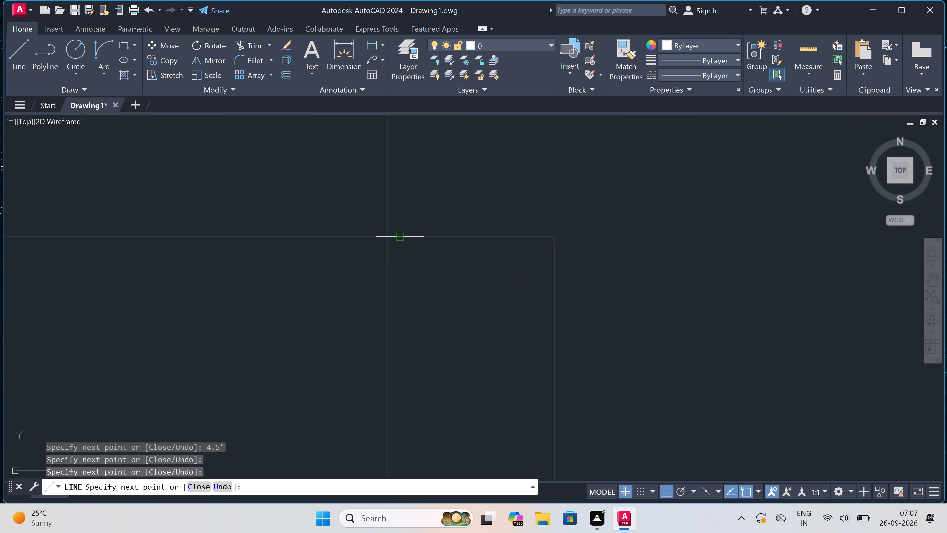
pyautogui.press('Escape')
# Draw a line from the room's top outer corner to the far line of the middle vertical wall, 8' down, and back to the 4.5" wall.
pyautogui.scroll(-4, 418, 215)
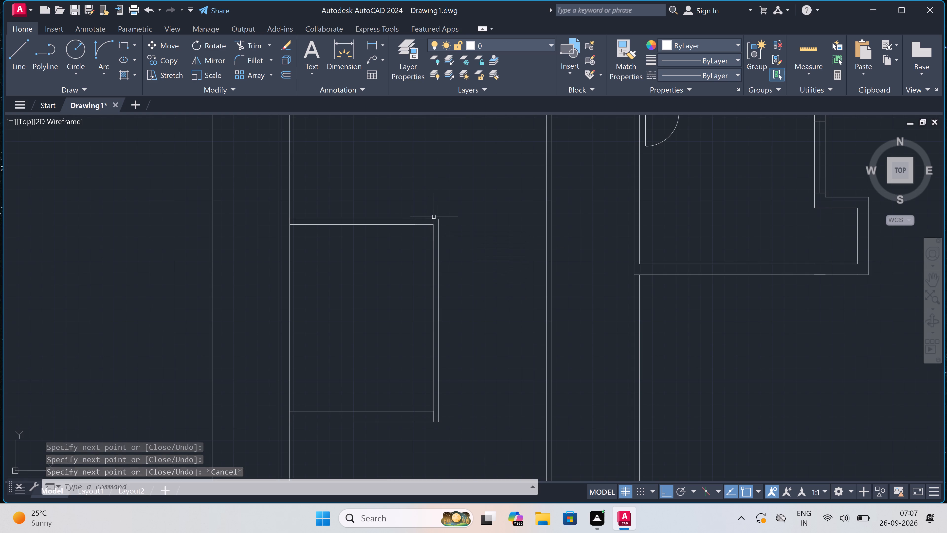
pyautogui.scroll(-2, 456, 232)
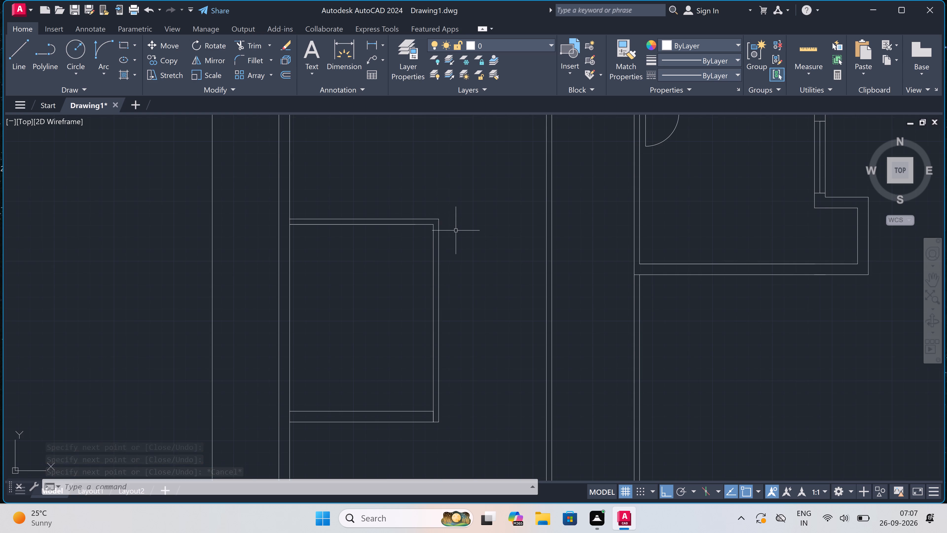
pyautogui.scroll(1, 457, 231)
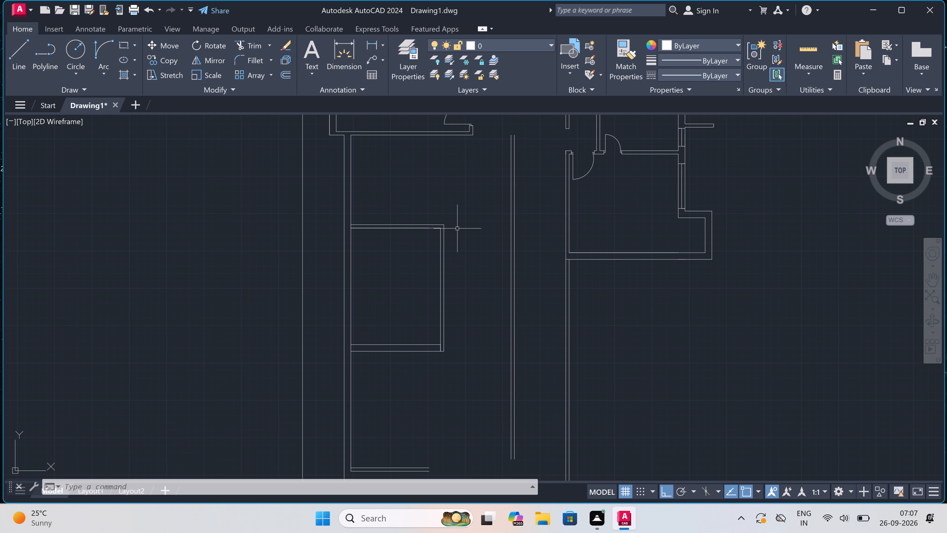
pyautogui.scroll(1, 457, 228)
pyautogui.press('l')
pyautogui.press('space')
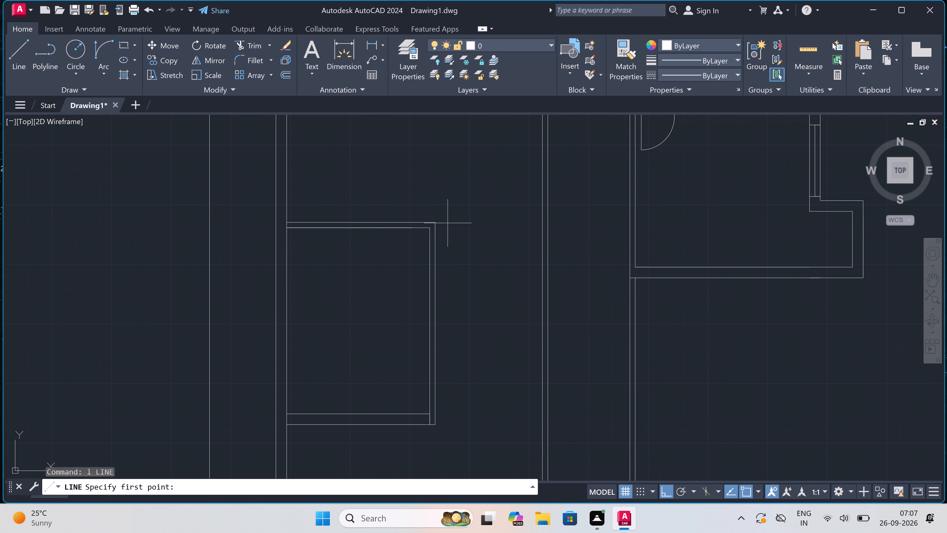
pyautogui.click(434, 226)
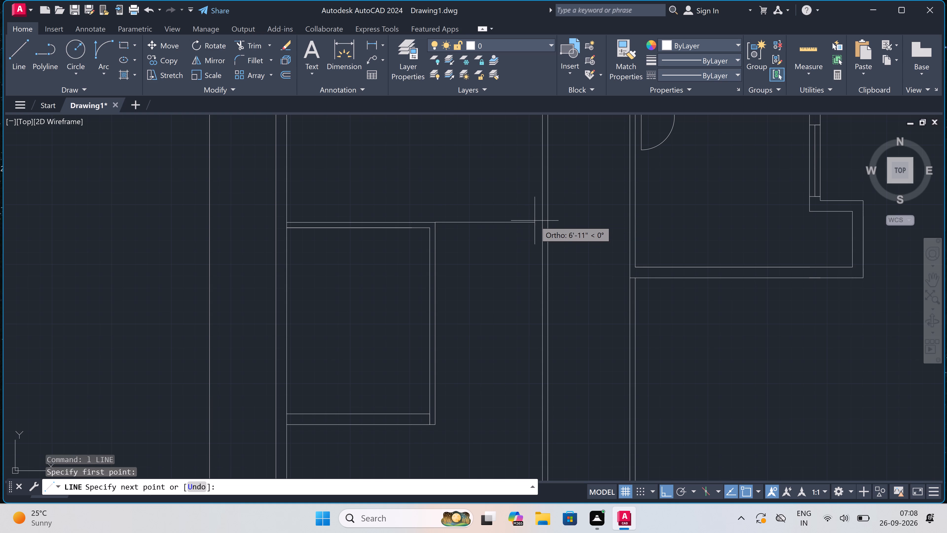
pyautogui.scroll(1, 544, 219)
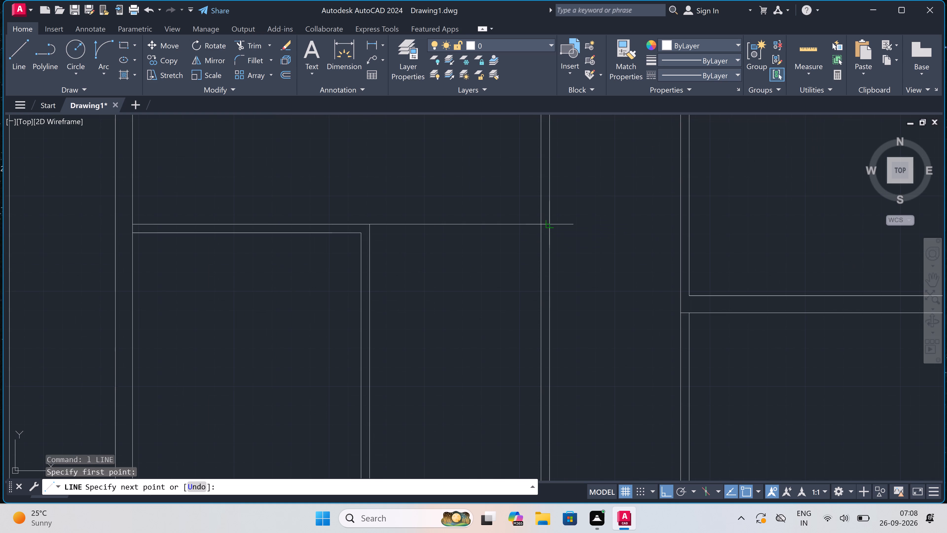
pyautogui.click(551, 222)
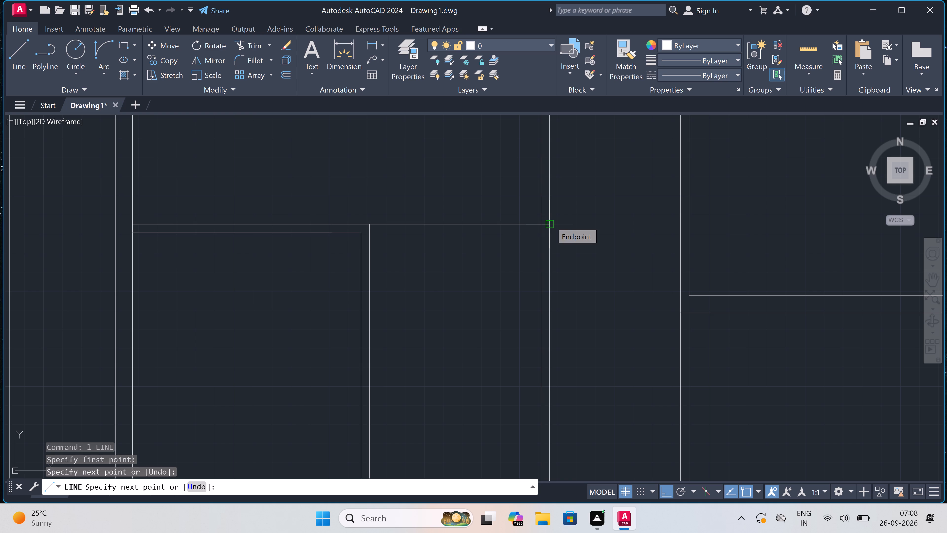
pyautogui.write("8'")
pyautogui.press('space')
pyautogui.scroll(-1, 550, 318)
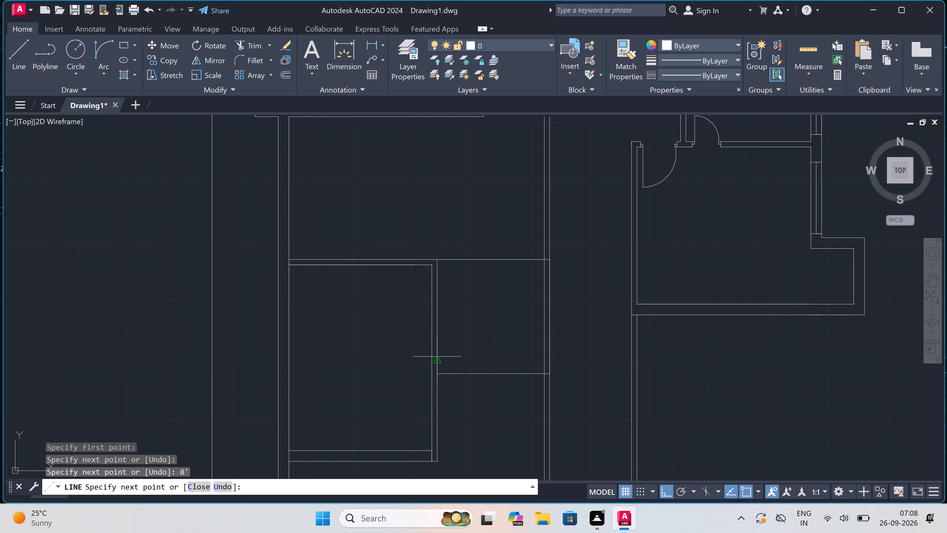
pyautogui.click(437, 371)
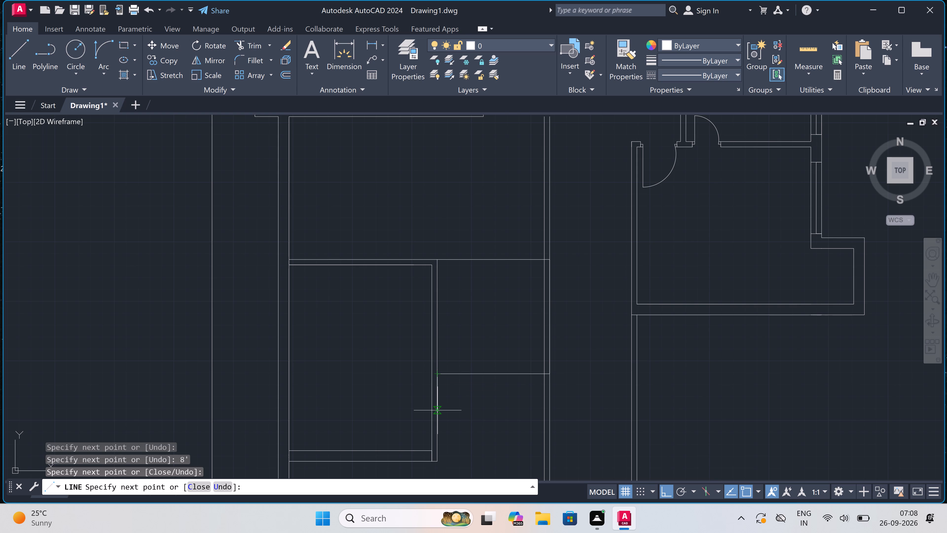
# Continue the line 9" down and across to the far line of the middle vertical wall to form a 9" cross wall.
pyautogui.write('9"')
pyautogui.press('space')
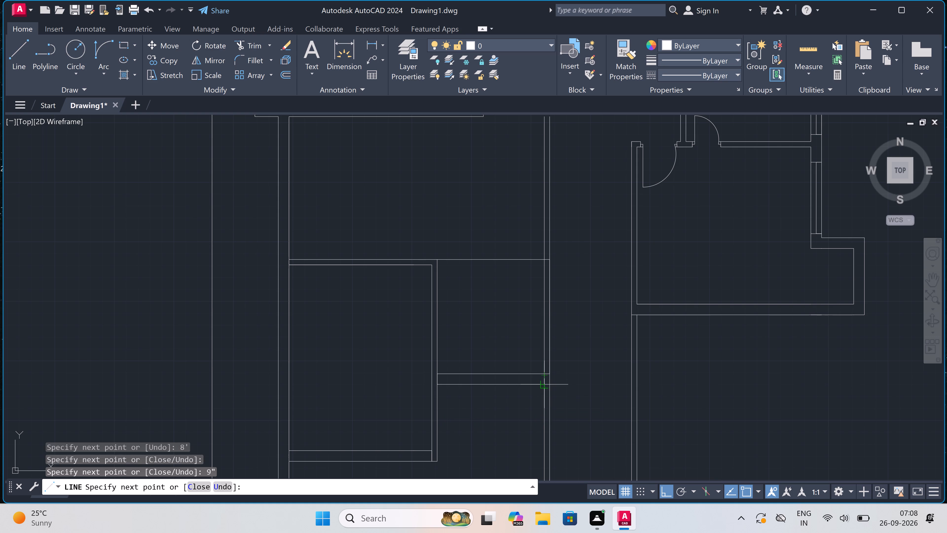
pyautogui.scroll(2, 545, 394)
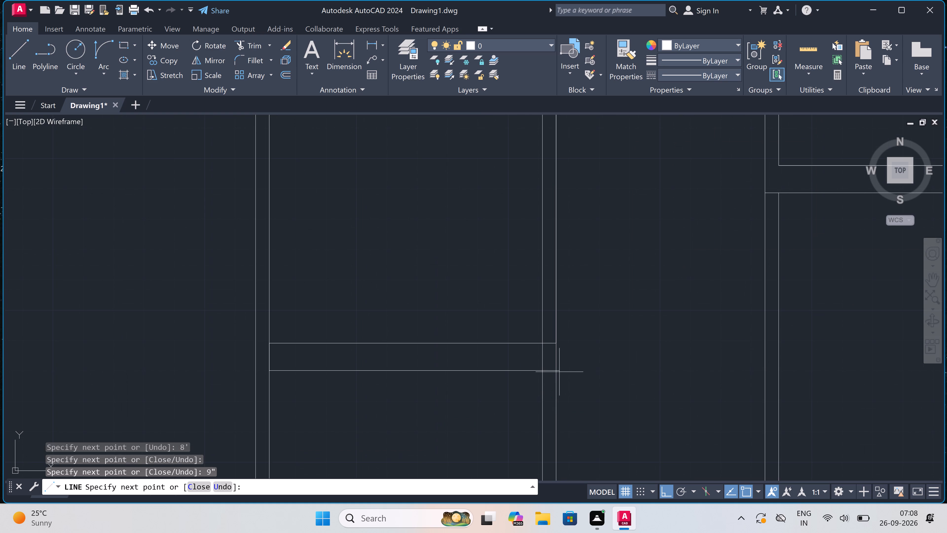
pyautogui.click(558, 370)
pyautogui.press('Escape')
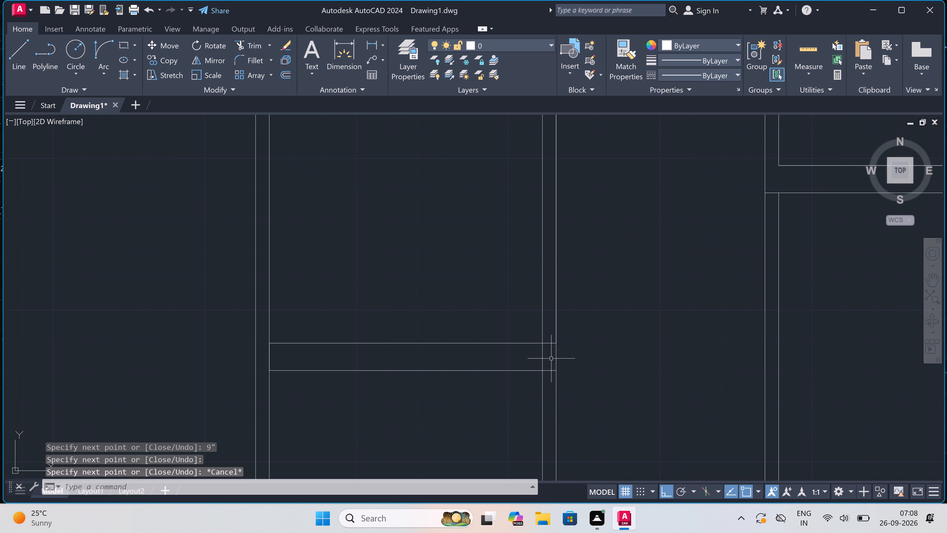
# Draw a line 9" across from the vertical wall's far face at the cross wall's upper line, down to the lower cross wall's bottom line, and back to the old face.
pyautogui.press('l')
pyautogui.press('space')
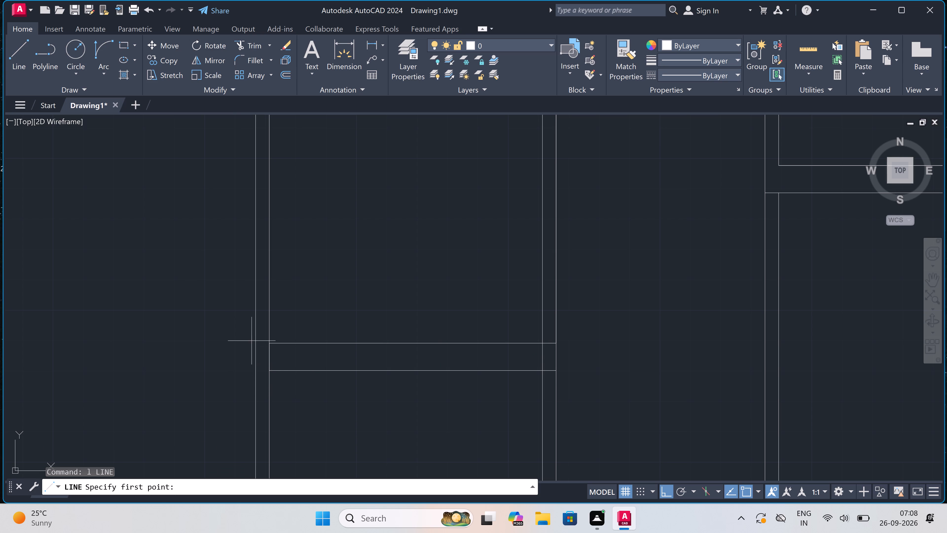
pyautogui.doubleClick(256, 344)
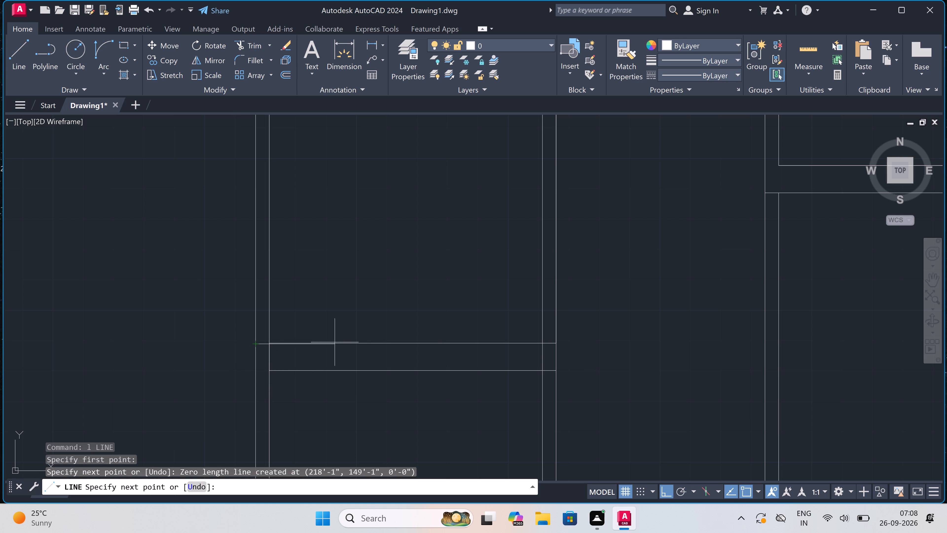
pyautogui.write('9"')
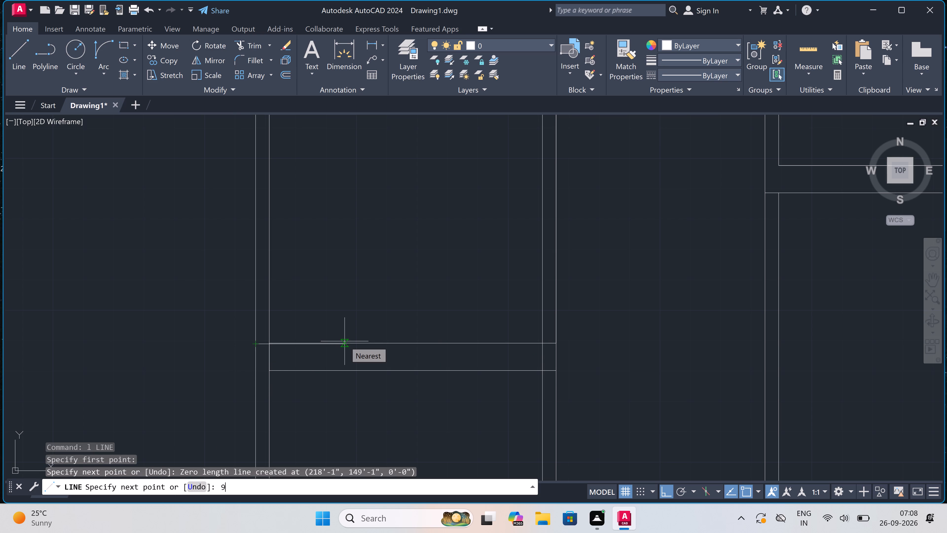
pyautogui.press('space')
pyautogui.scroll(-1, 345, 340)
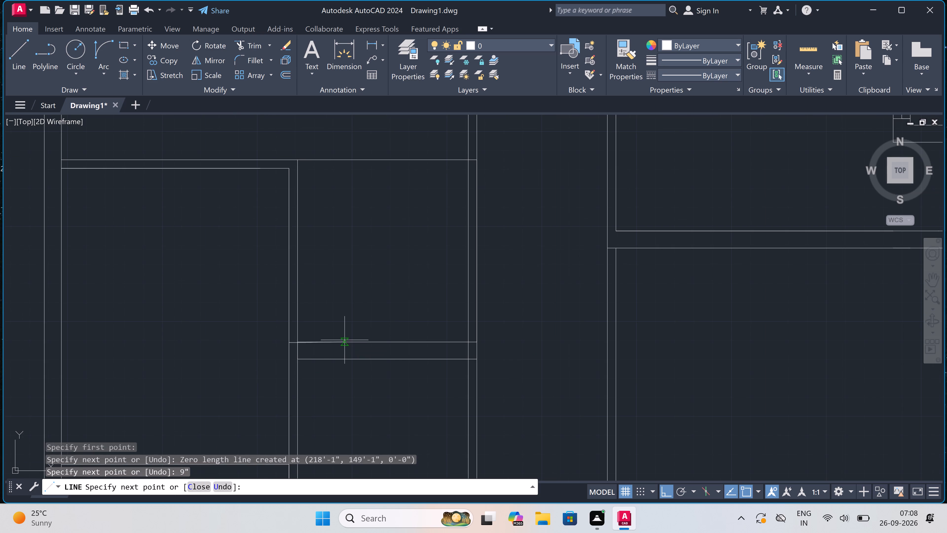
pyautogui.scroll(-2, 319, 400)
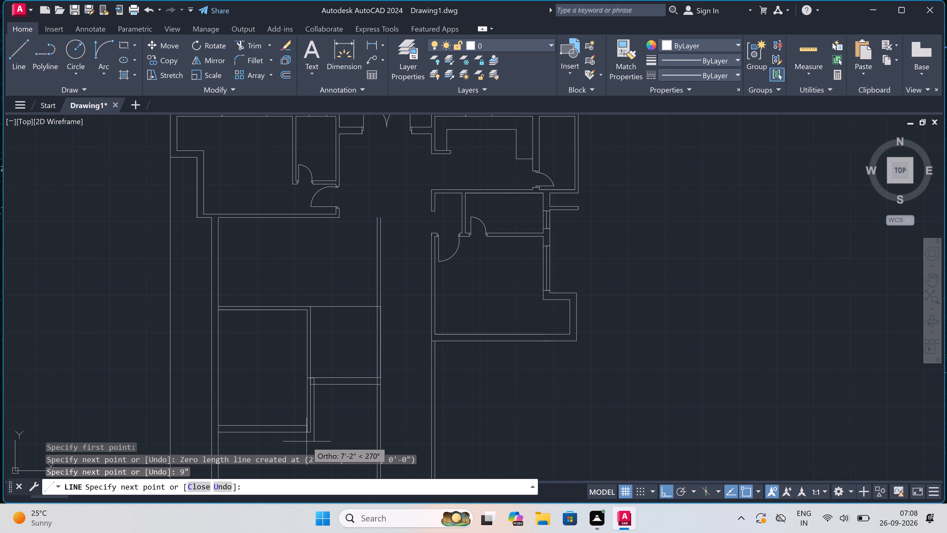
pyautogui.scroll(2, 307, 438)
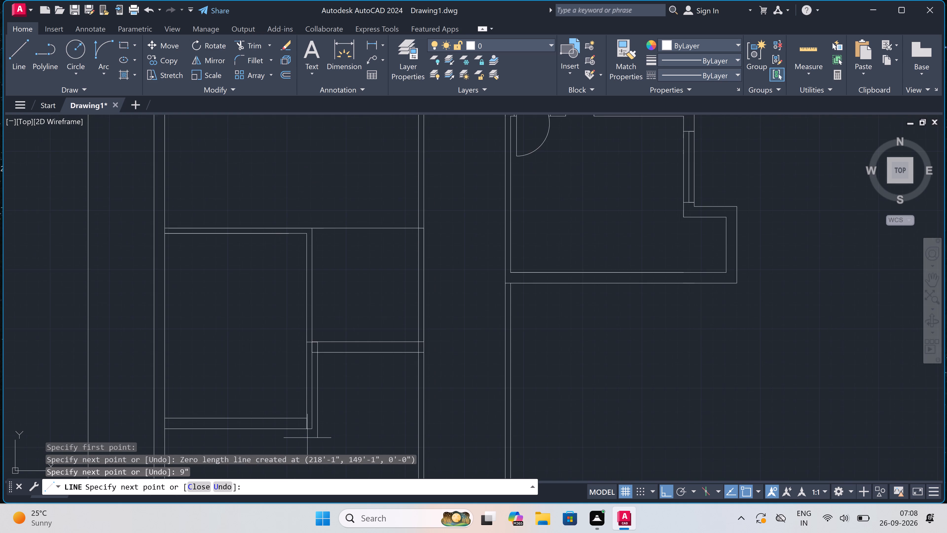
pyautogui.scroll(1, 307, 438)
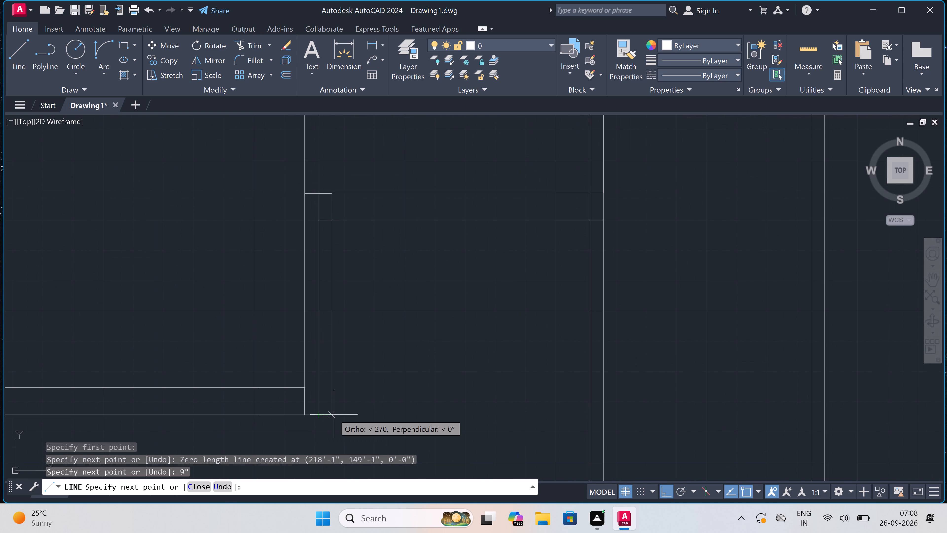
pyautogui.click(334, 415)
pyautogui.click(320, 413)
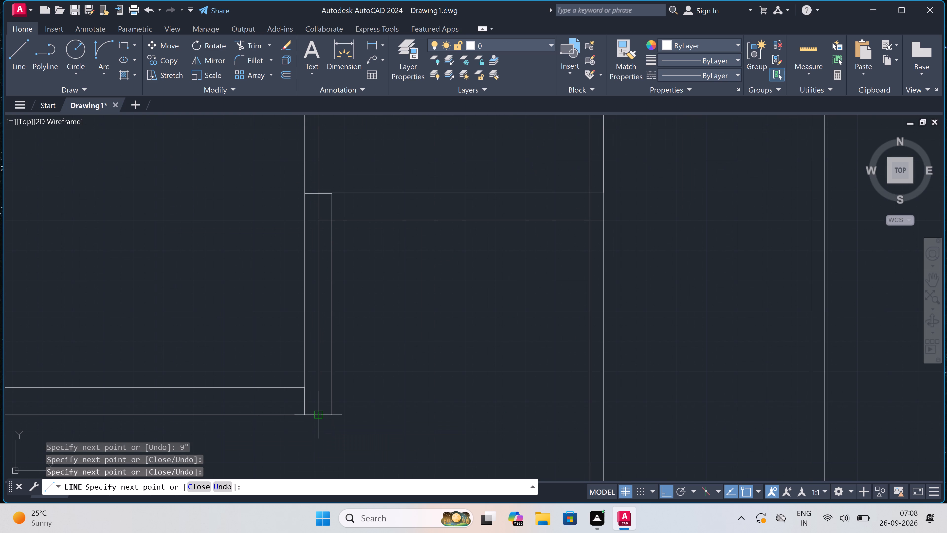
pyautogui.press('Escape')
# Trim the old inner face line out of the thickened vertical wall, along with the cross wall's lower line stub beyond the new face.
pyautogui.press('t')
pyautogui.press('r')
pyautogui.press('space')
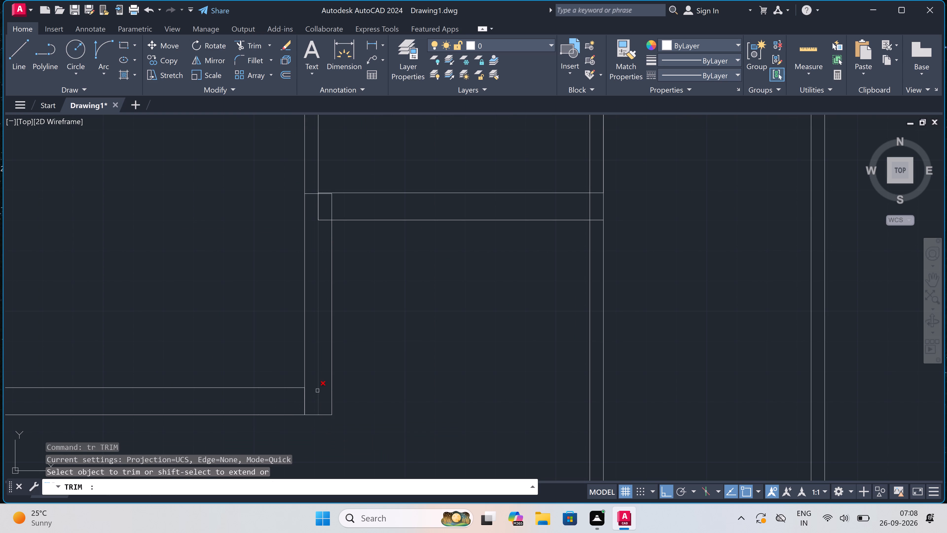
pyautogui.click(317, 389)
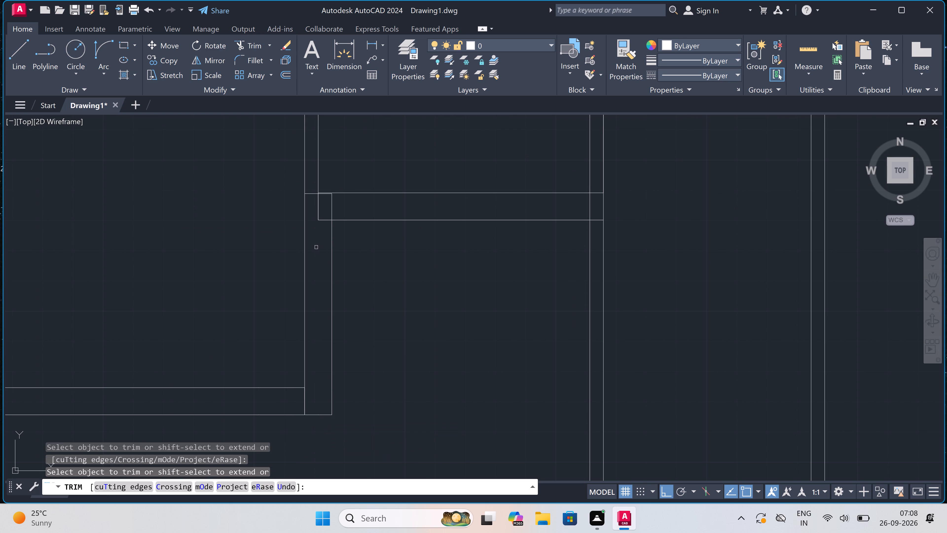
pyautogui.click(317, 208)
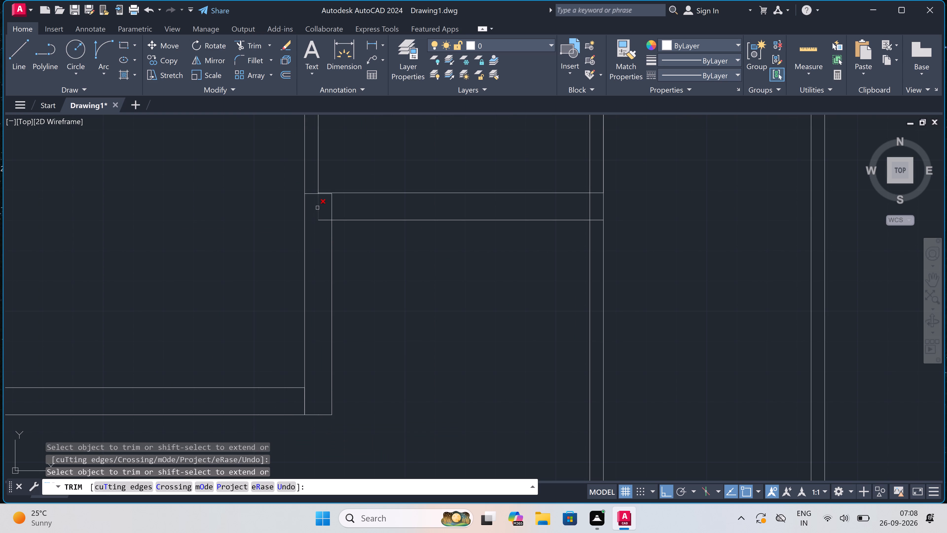
pyautogui.moveTo(324, 211); pyautogui.dragTo(324, 216)
pyautogui.click(324, 228)
pyautogui.click(324, 217)
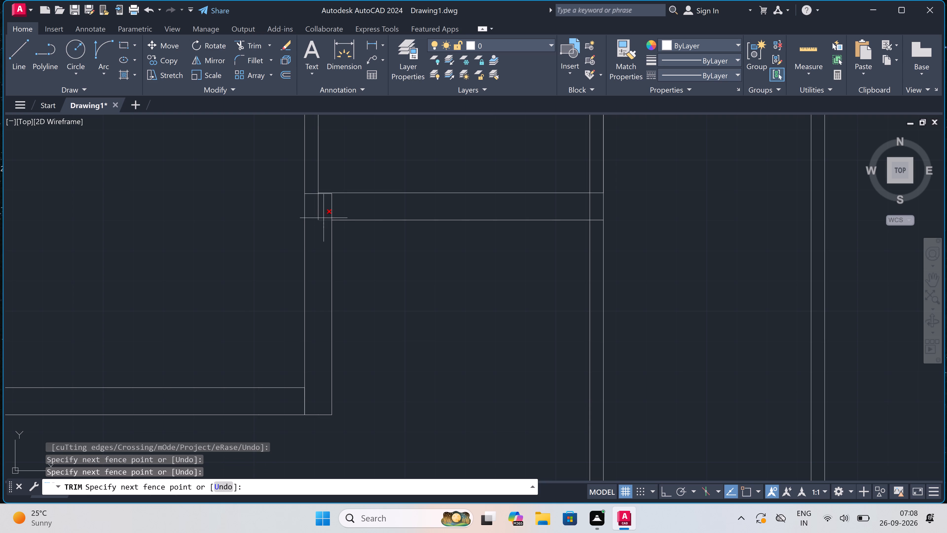
pyautogui.click(324, 215)
pyautogui.click(316, 215)
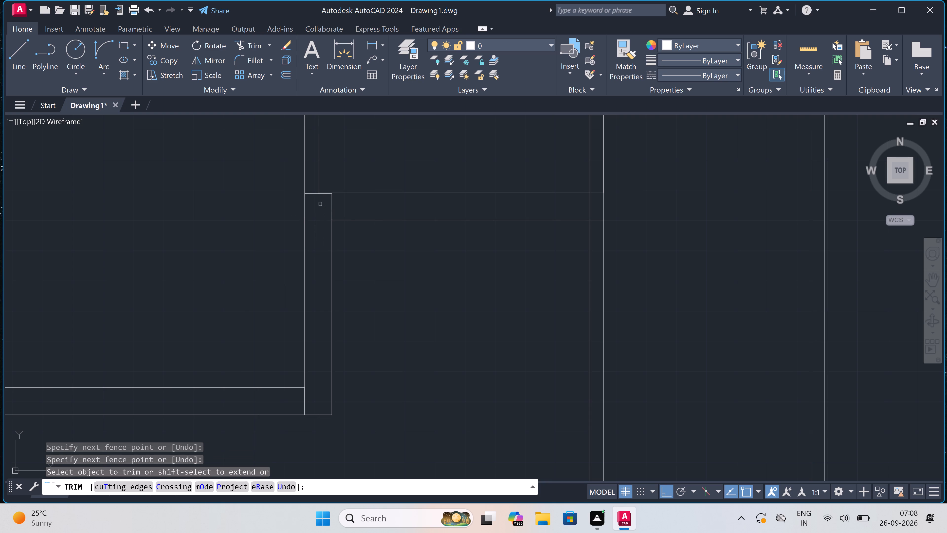
# Trim the leftover short lines and the new face's segment across the cross wall to open the junction with the thickened vertical wall.
pyautogui.scroll(4, 323, 194)
pyautogui.click(322, 191)
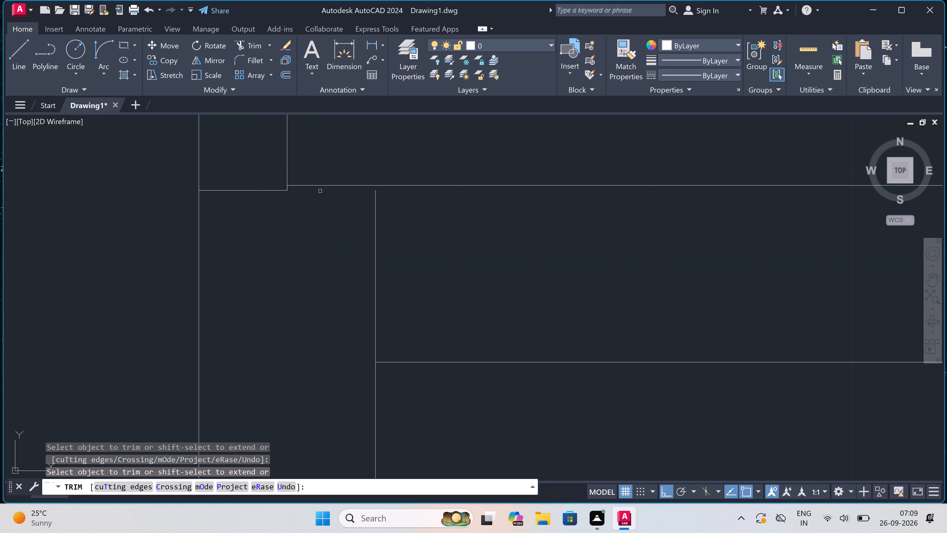
pyautogui.click(357, 245)
pyautogui.click(446, 251)
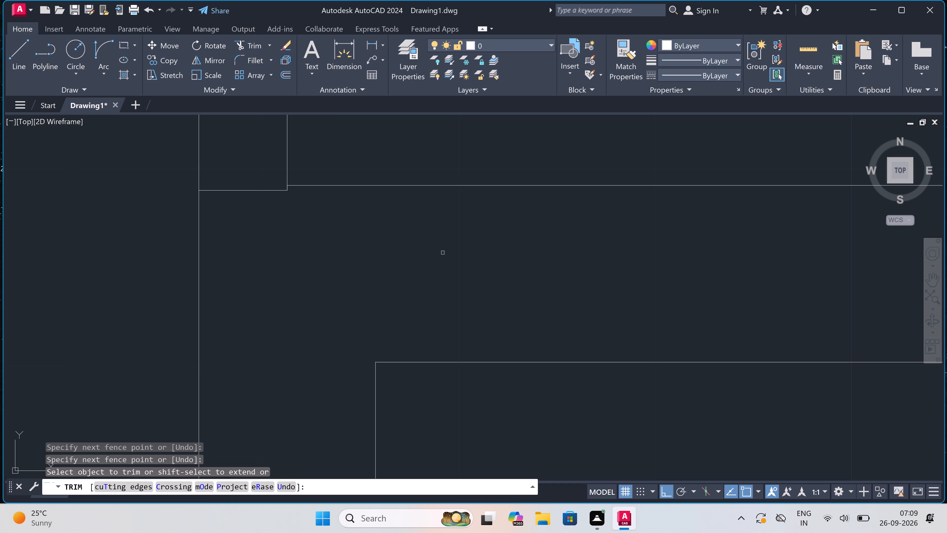
pyautogui.scroll(-4, 421, 255)
pyautogui.scroll(2, 377, 215)
pyautogui.moveTo(377, 225); pyautogui.dragTo(377, 231)
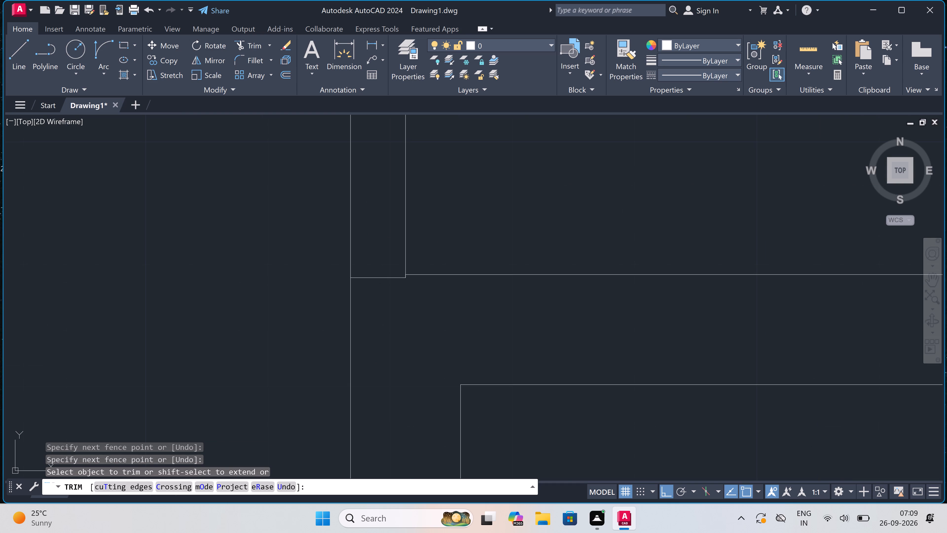
pyautogui.click(374, 330)
pyautogui.scroll(3, 384, 286)
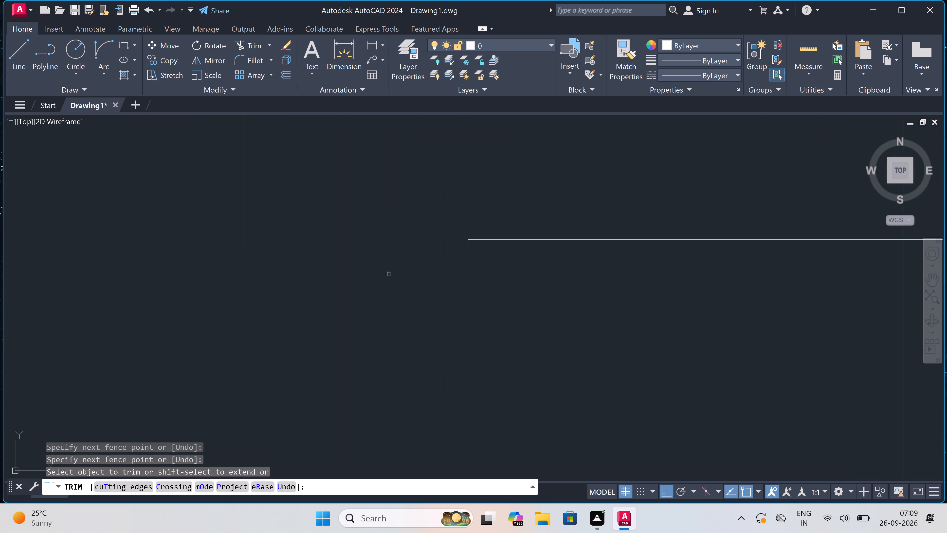
pyautogui.scroll(2, 455, 253)
pyautogui.click(455, 246)
pyautogui.click(551, 243)
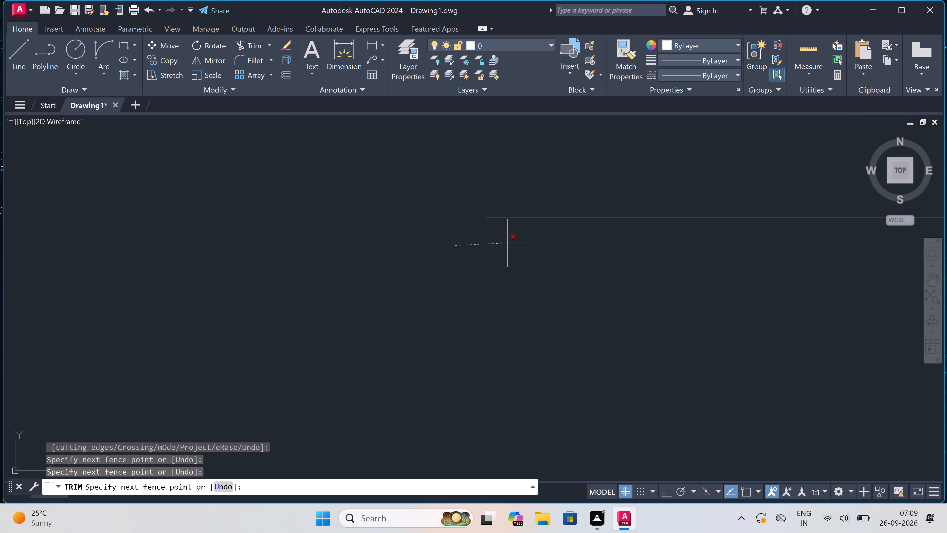
# Trim the 9" cross wall's line ends and the near face between them to open its junction with the middle vertical wall.
pyautogui.scroll(-10, 455, 244)
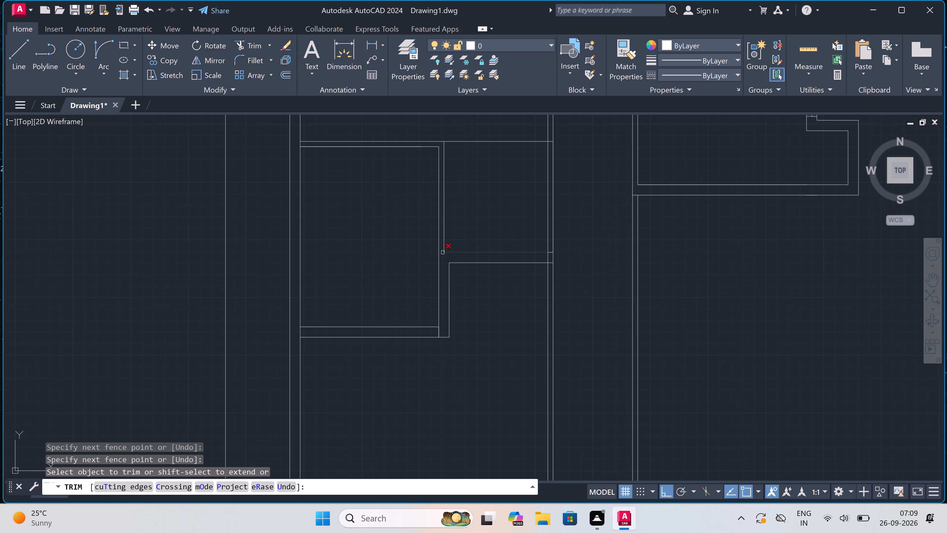
pyautogui.scroll(3, 556, 261)
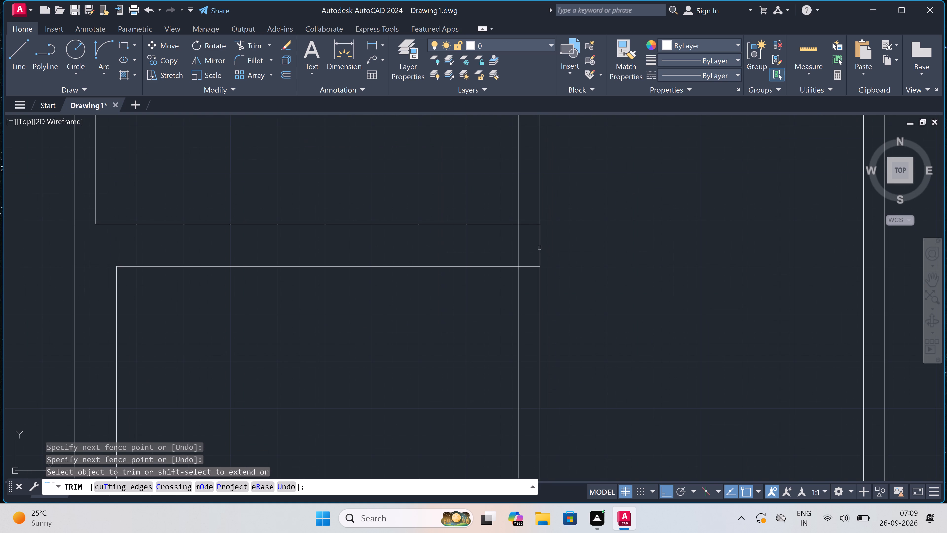
pyautogui.scroll(2, 529, 222)
pyautogui.click(528, 211)
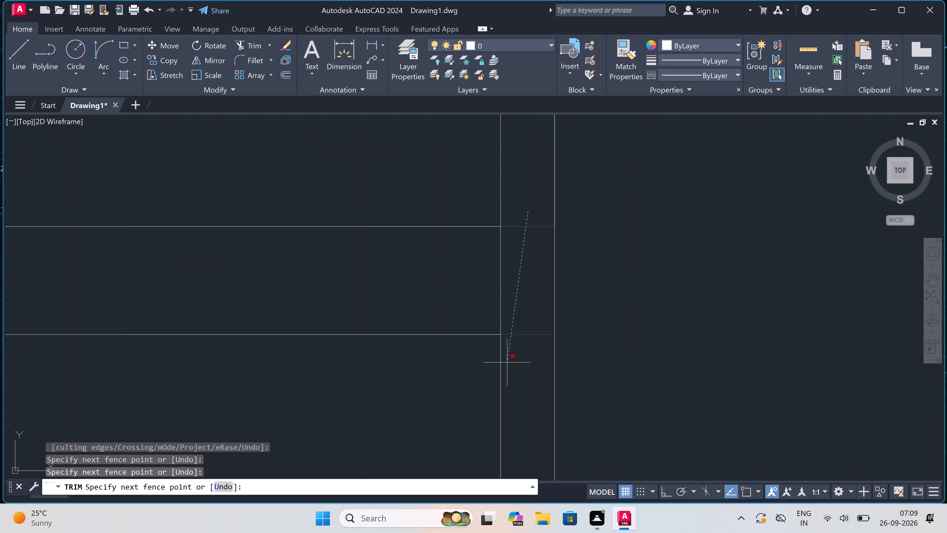
pyautogui.click(508, 361)
pyautogui.click(510, 313)
pyautogui.click(475, 283)
pyautogui.scroll(-4, 474, 283)
pyautogui.scroll(-3, 450, 294)
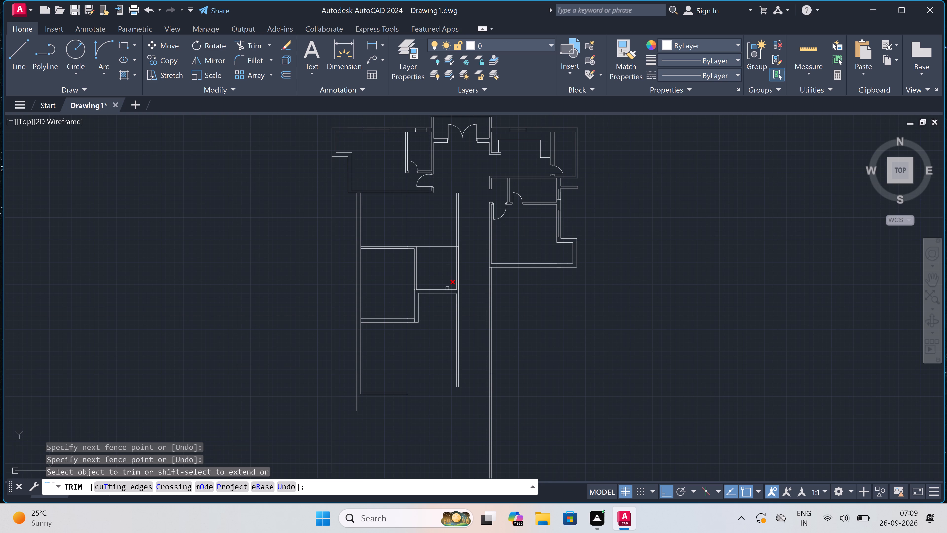
pyautogui.press('Escape')
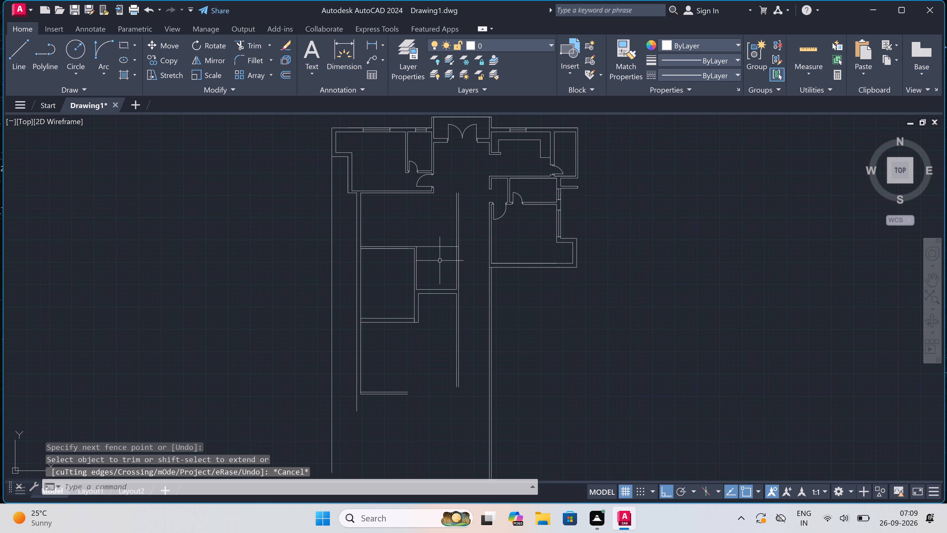
# Draw the top wall's lower line from the 4.5" vertical wall's outer face across to the near face of the middle vertical wall.
pyautogui.scroll(2, 438, 256)
pyautogui.write('l')
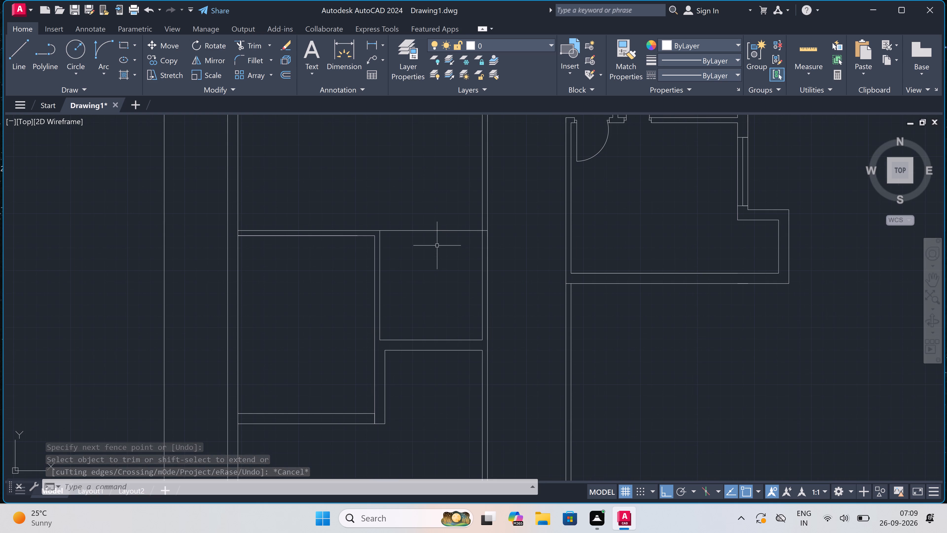
pyautogui.press('space')
pyautogui.scroll(1, 399, 241)
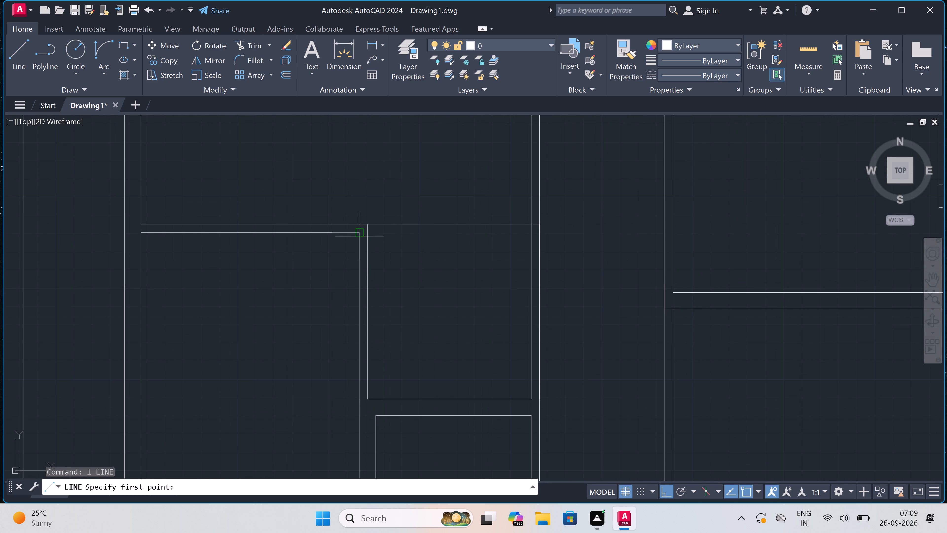
pyautogui.click(368, 231)
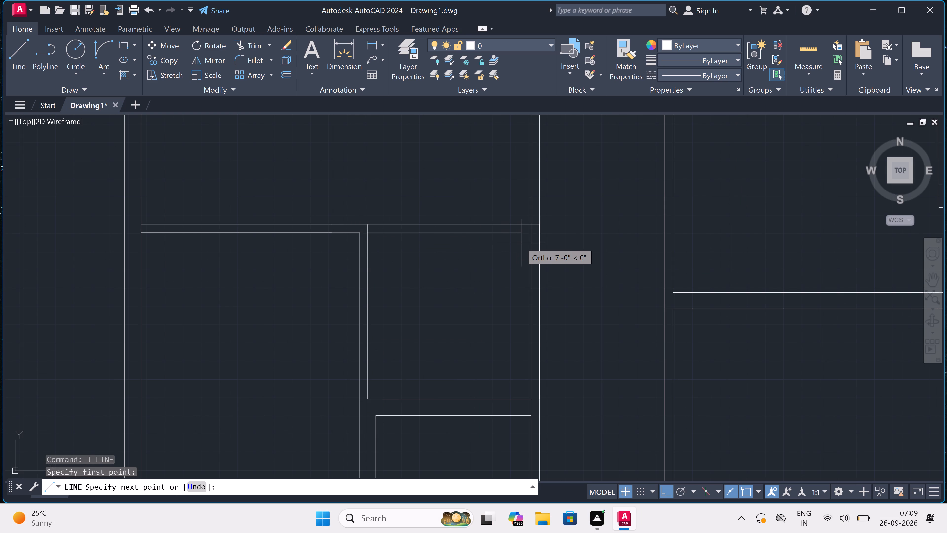
pyautogui.click(530, 232)
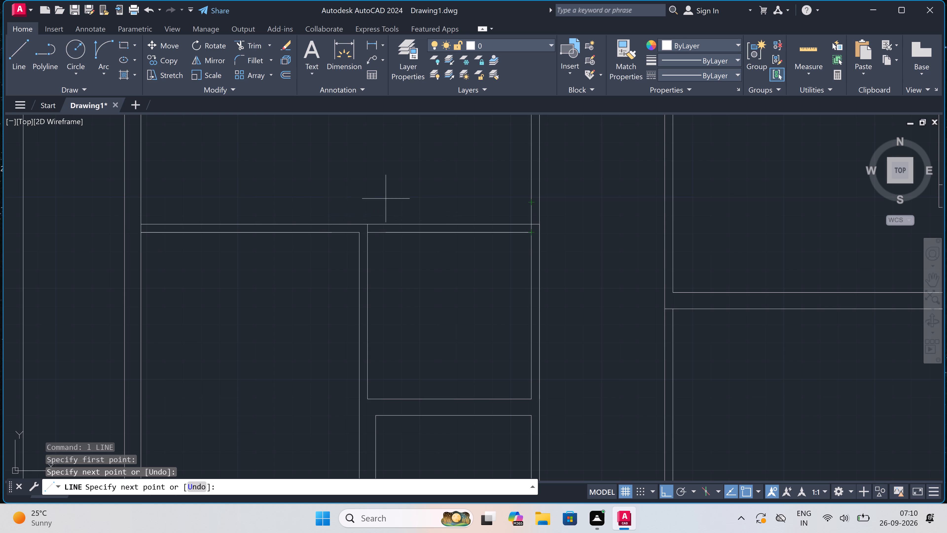
pyautogui.press('Escape')
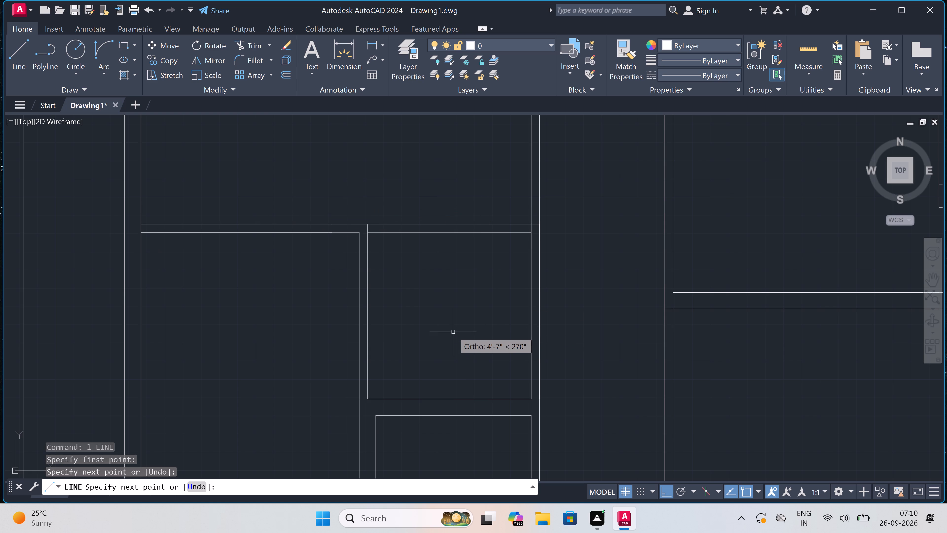
# Draw a door jamb across the left room's top wall near its inner corner, with a 2" return and a 3' door leaf line downward.
pyautogui.scroll(-2, 398, 241)
pyautogui.scroll(2, 398, 241)
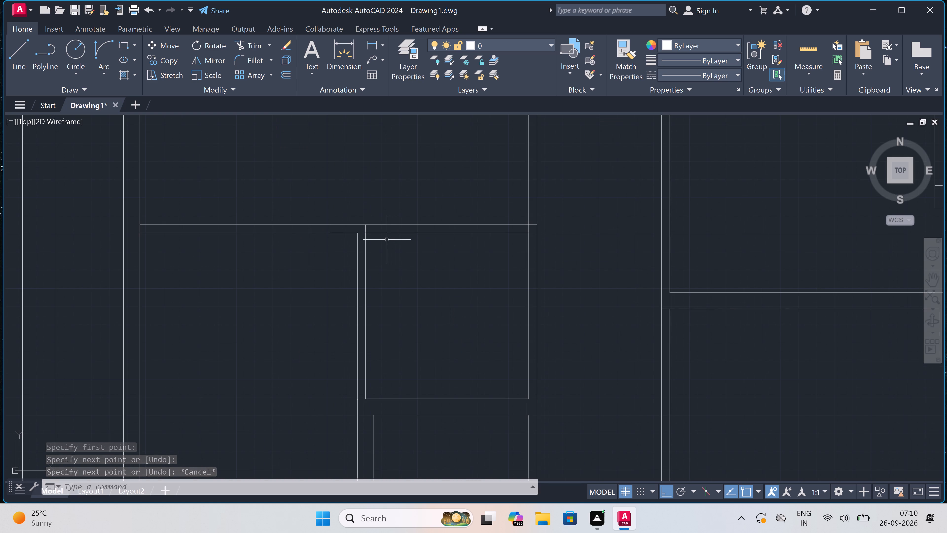
pyautogui.press('space')
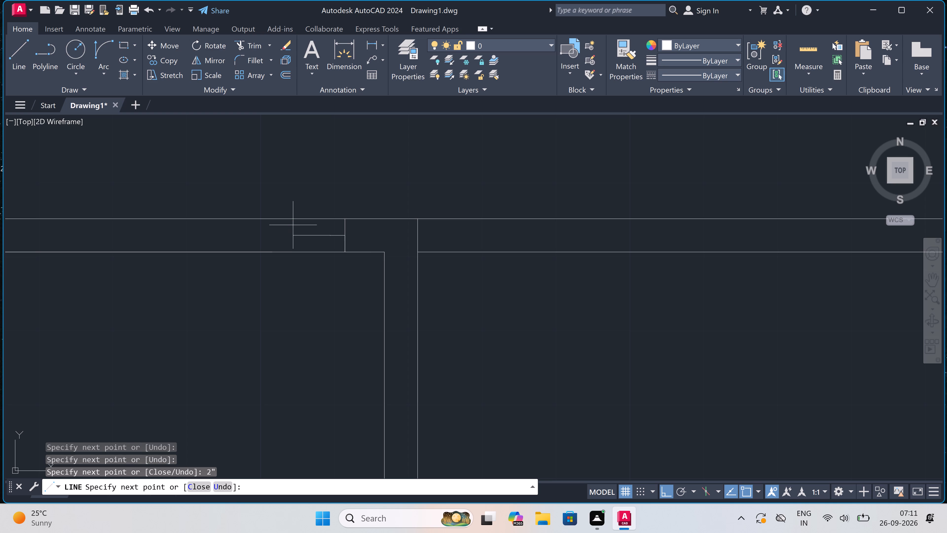
pyautogui.scroll(-2, 295, 210)
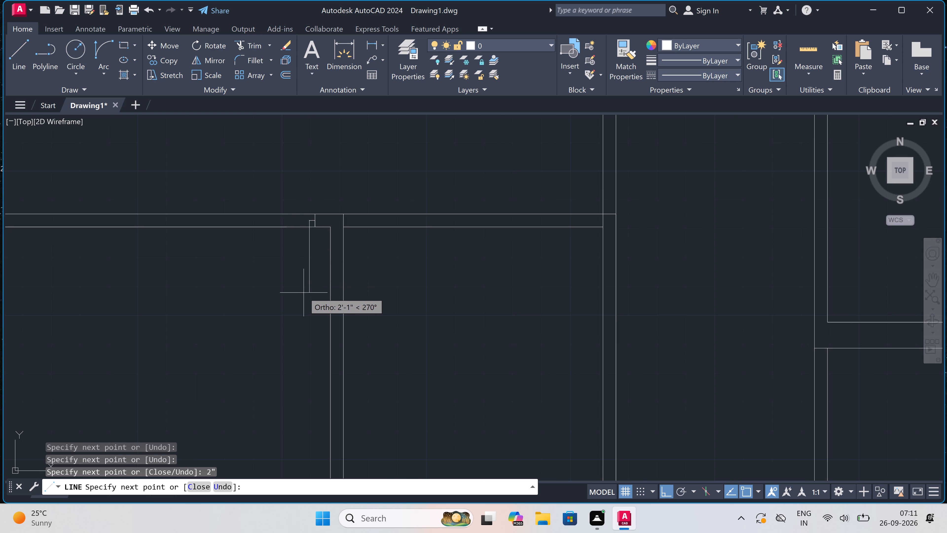
pyautogui.press('3')
pyautogui.press("'")
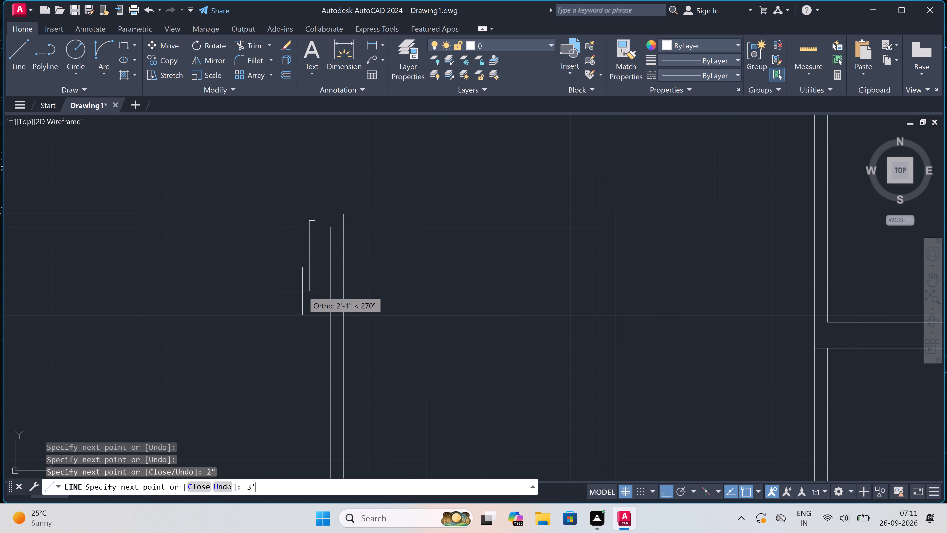
pyautogui.press('space')
pyautogui.press('Escape')
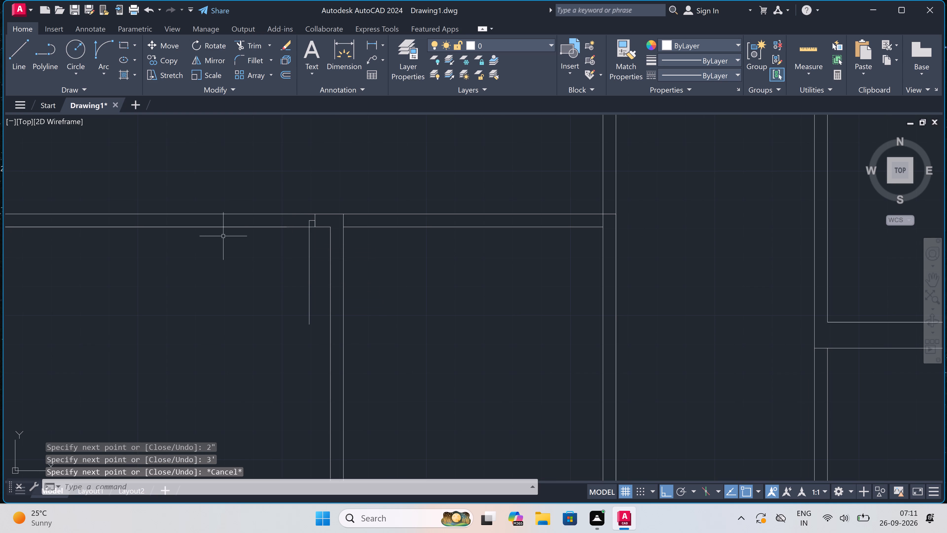
# Draw the opposite door jamb across the left room's top wall, with a 2" return from its midpoint toward the door leaf.
pyautogui.press('space')
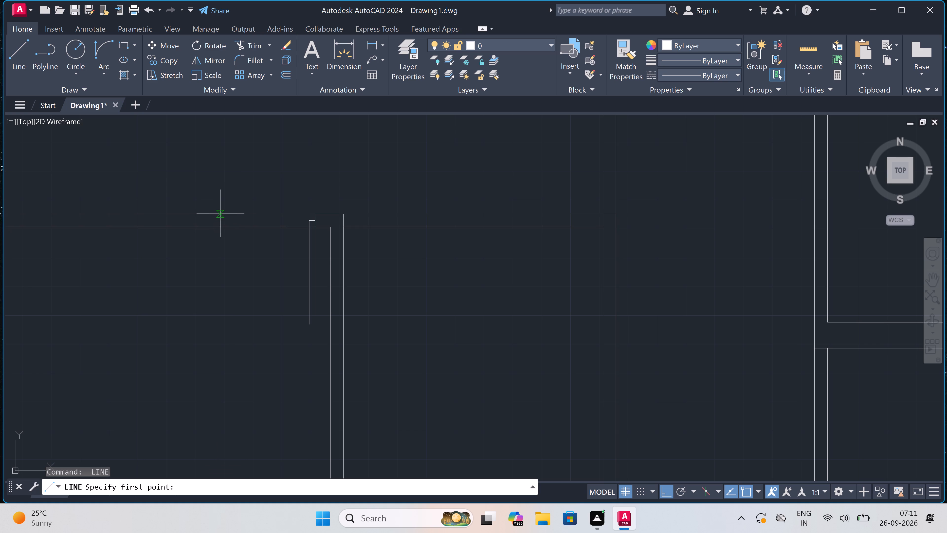
pyautogui.click(226, 214)
pyautogui.scroll(3, 223, 212)
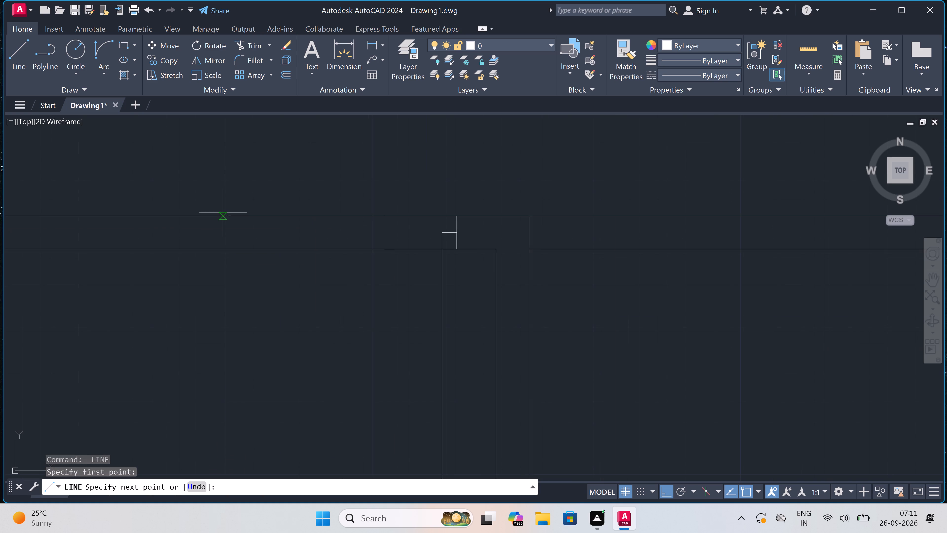
pyautogui.click(234, 267)
pyautogui.click(235, 239)
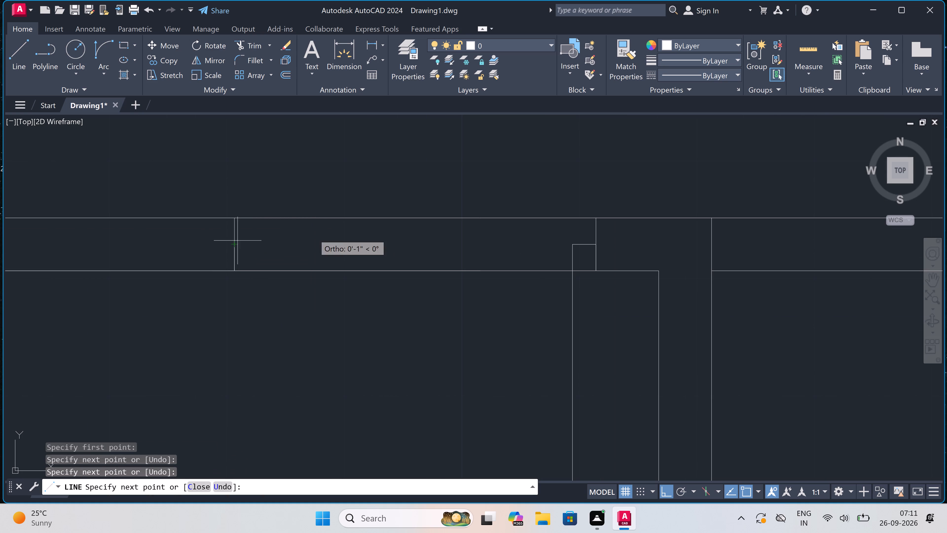
pyautogui.press('2')
pyautogui.write('"')
pyautogui.press('space')
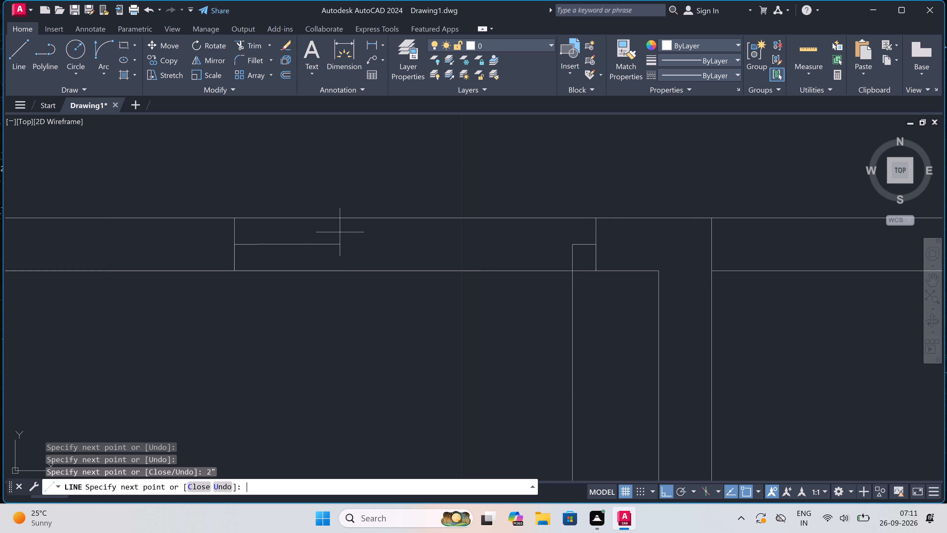
pyautogui.press('Escape')
# Draw the door swing arc from the new jamb return's end to the lower end of the 3' door leaf.
pyautogui.scroll(-2, 349, 233)
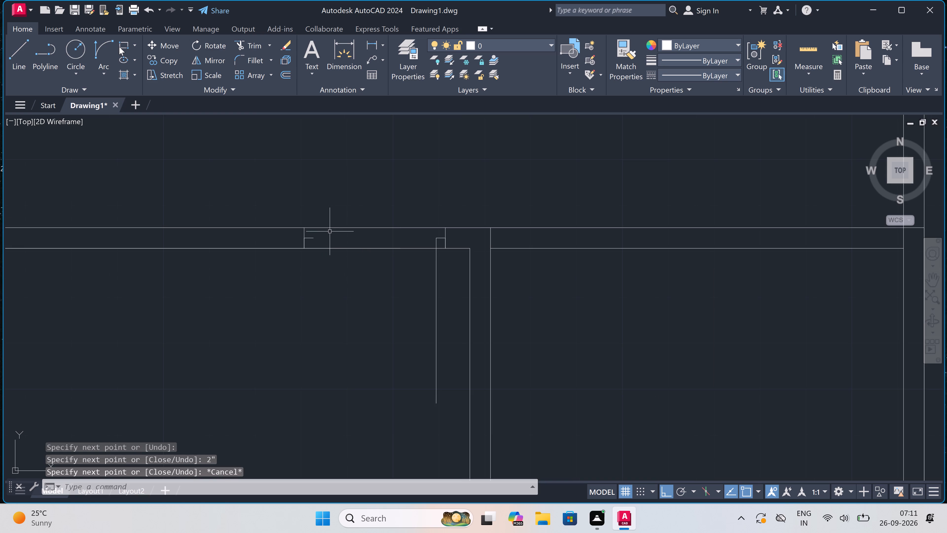
pyautogui.click(106, 49)
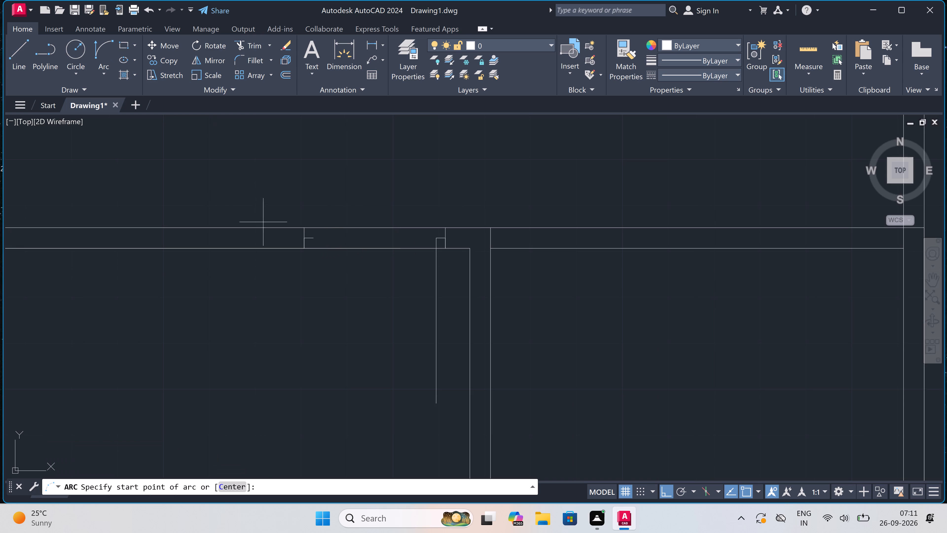
pyautogui.click(311, 240)
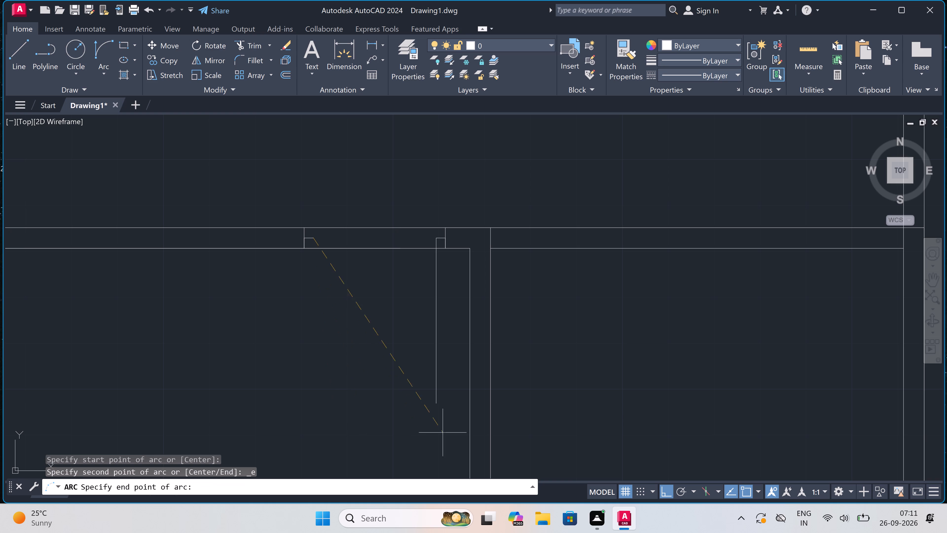
pyautogui.click(437, 401)
pyautogui.click(410, 405)
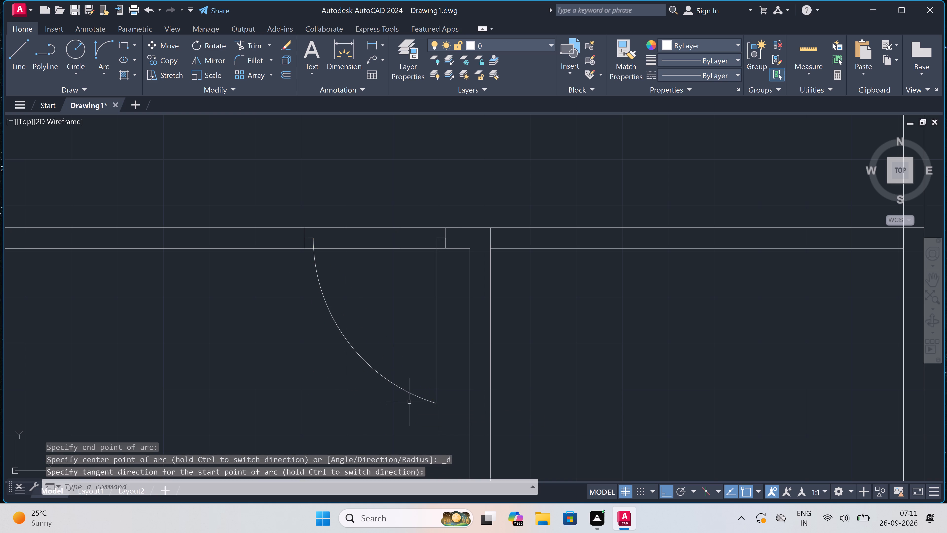
# Trim both lines of the left room's top wall between the two jambs to open the doorway.
pyautogui.press('t')
pyautogui.press('r')
pyautogui.press('space')
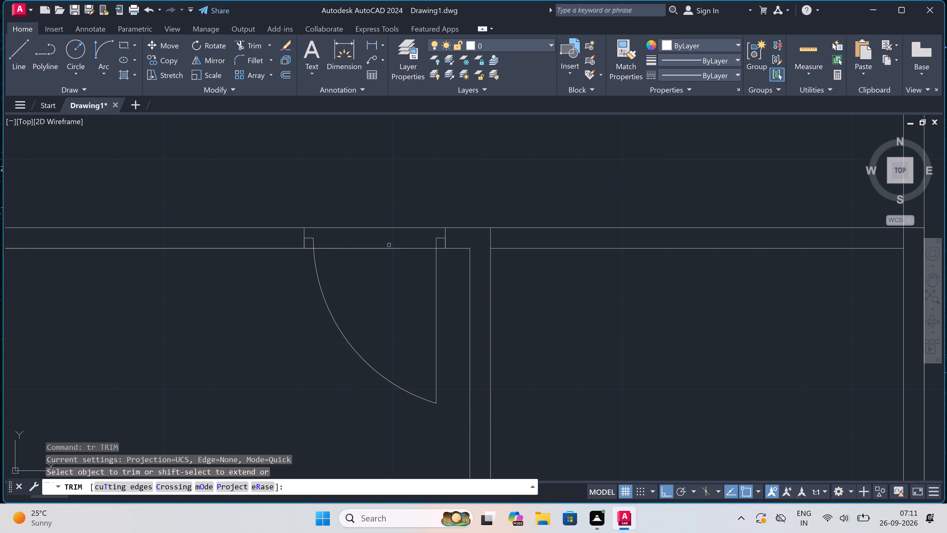
pyautogui.click(388, 223)
pyautogui.click(390, 286)
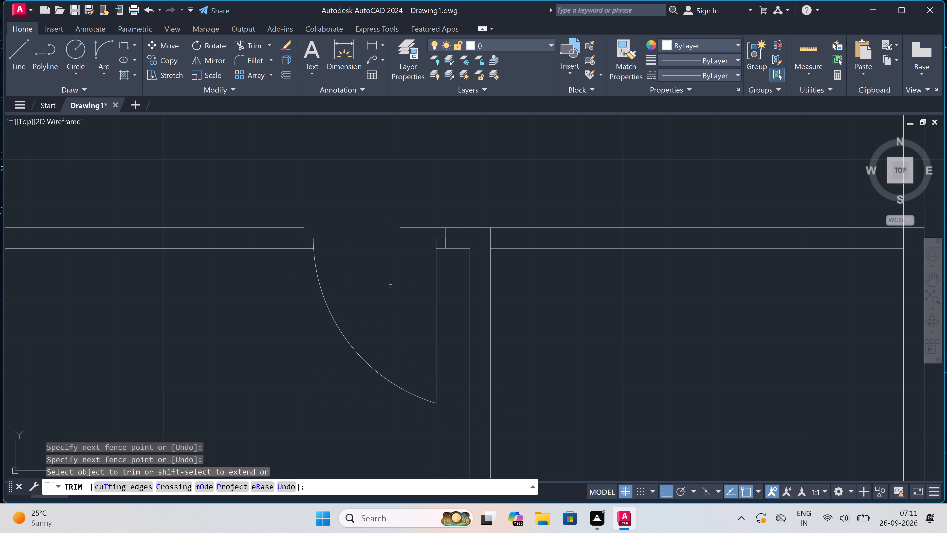
pyautogui.click(399, 234)
pyautogui.click(421, 200)
pyautogui.press('Escape')
# Draw a door jamb across the 4.5" wall between the left and small rooms, with a 2" return and a 2' leaf line into the small room.
pyautogui.scroll(-3, 389, 237)
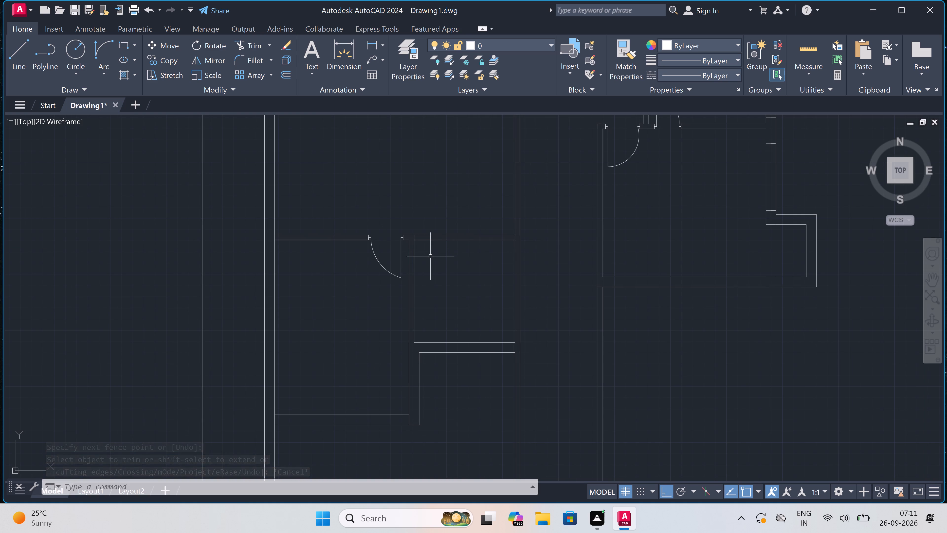
pyautogui.scroll(2, 417, 288)
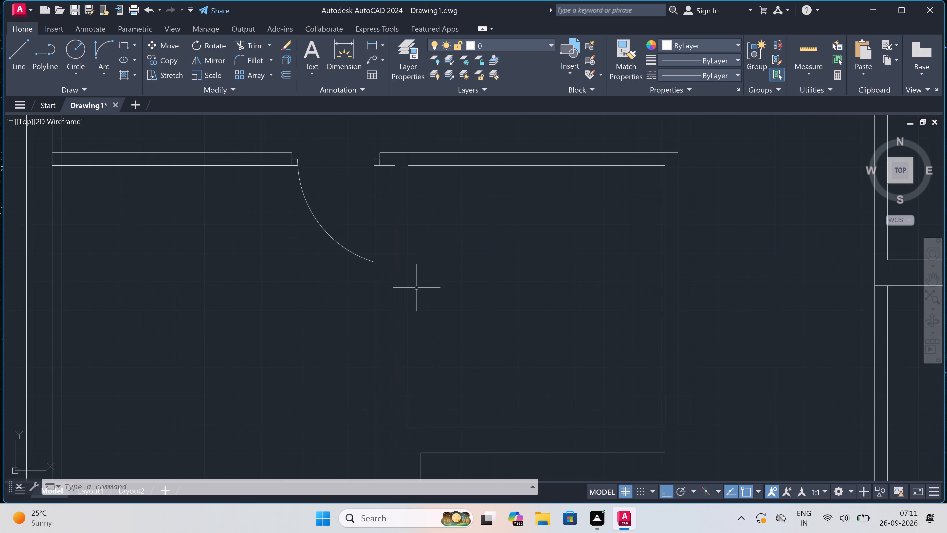
pyautogui.press('l')
pyautogui.press('space')
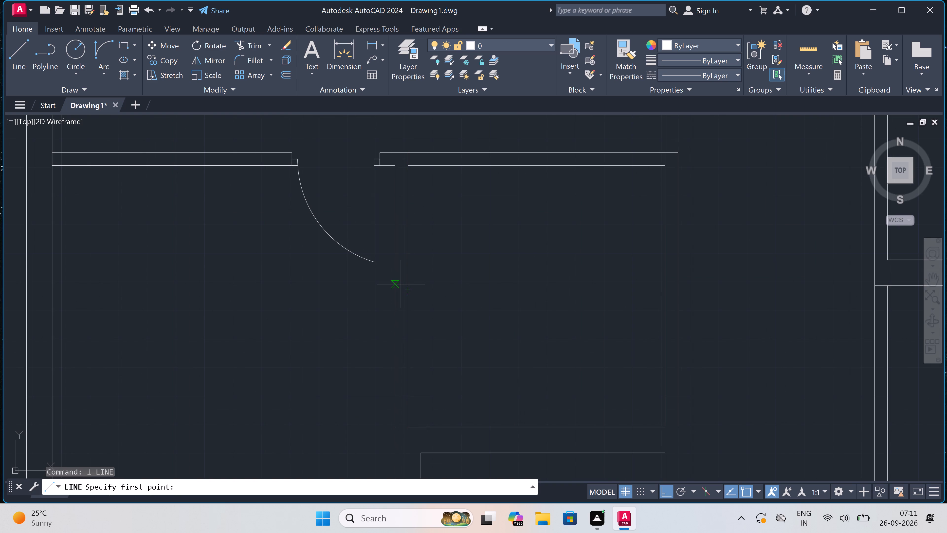
pyautogui.click(392, 276)
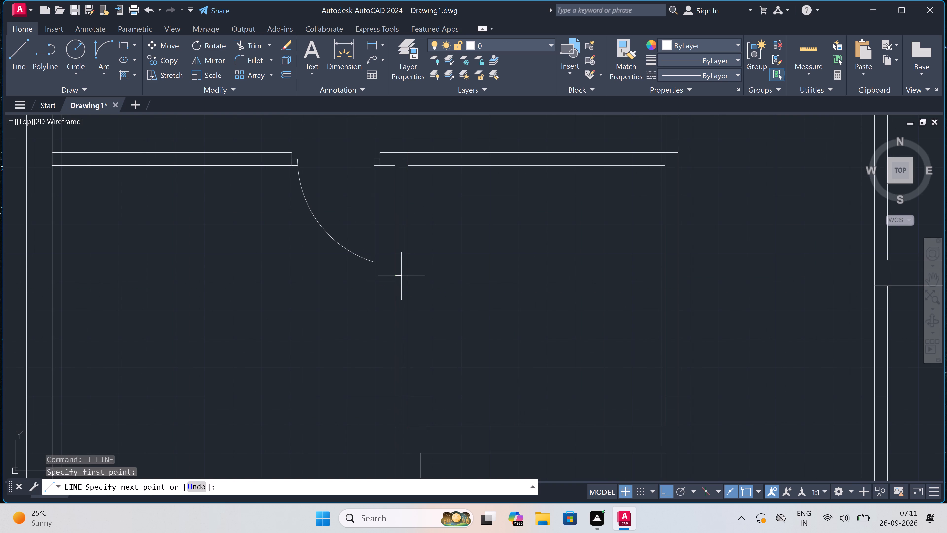
pyautogui.click(405, 277)
pyautogui.click(401, 275)
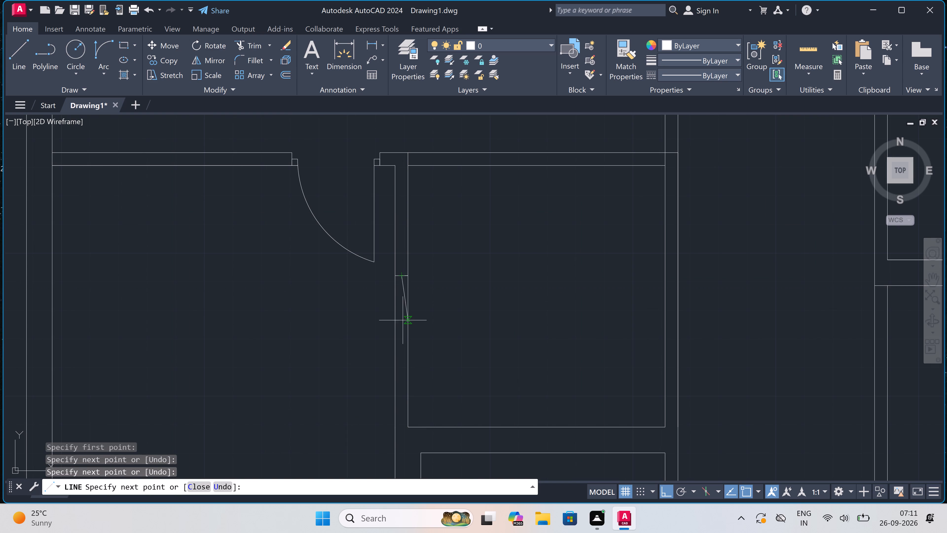
pyautogui.write('2"')
pyautogui.press('space')
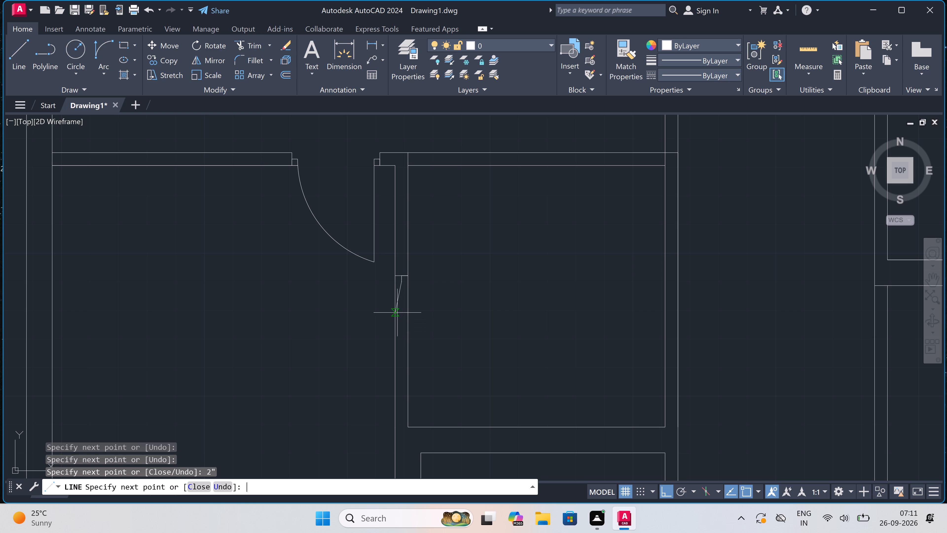
pyautogui.write("2'")
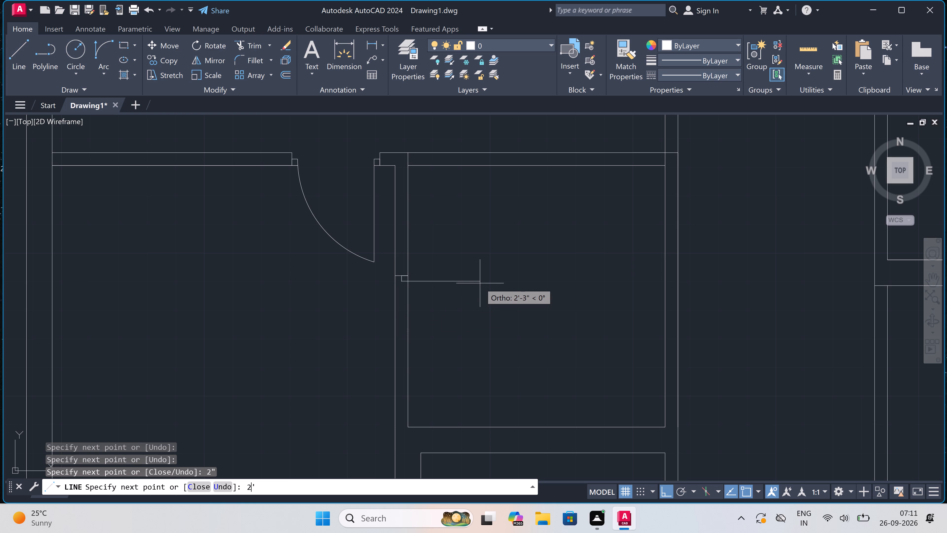
pyautogui.press('space')
pyautogui.press('Escape')
# Draw the lower jamb across the same 4.5" wall, with a 2" return upward from its midpoint.
pyautogui.press('space')
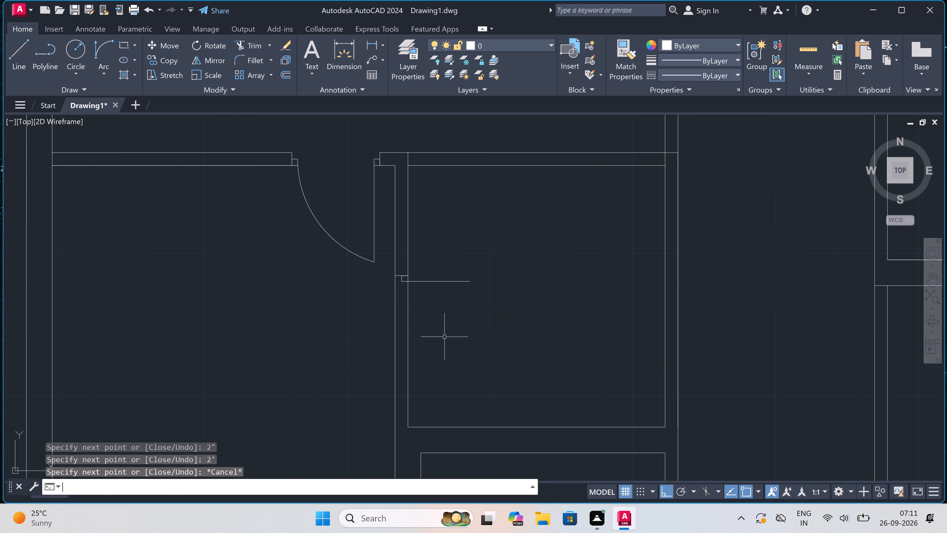
pyautogui.scroll(1, 405, 361)
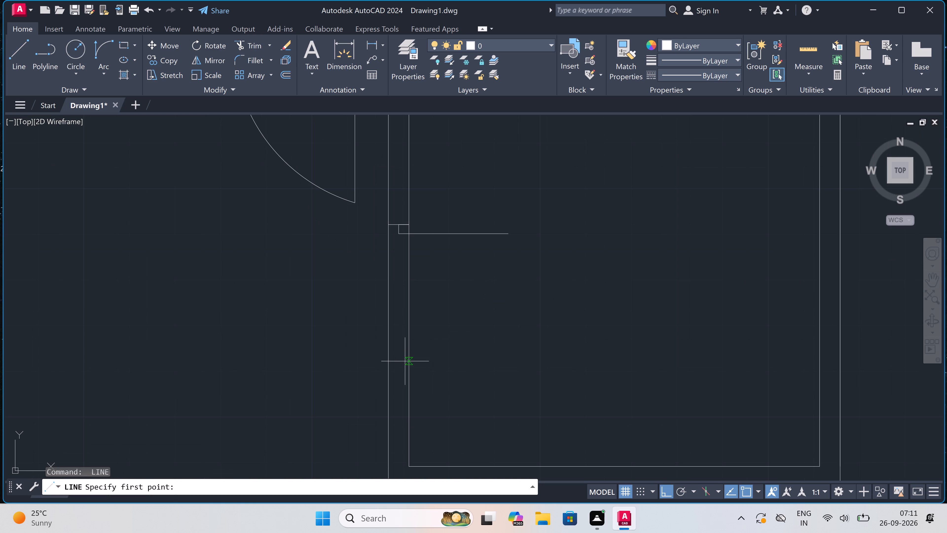
pyautogui.click(405, 336)
pyautogui.click(390, 336)
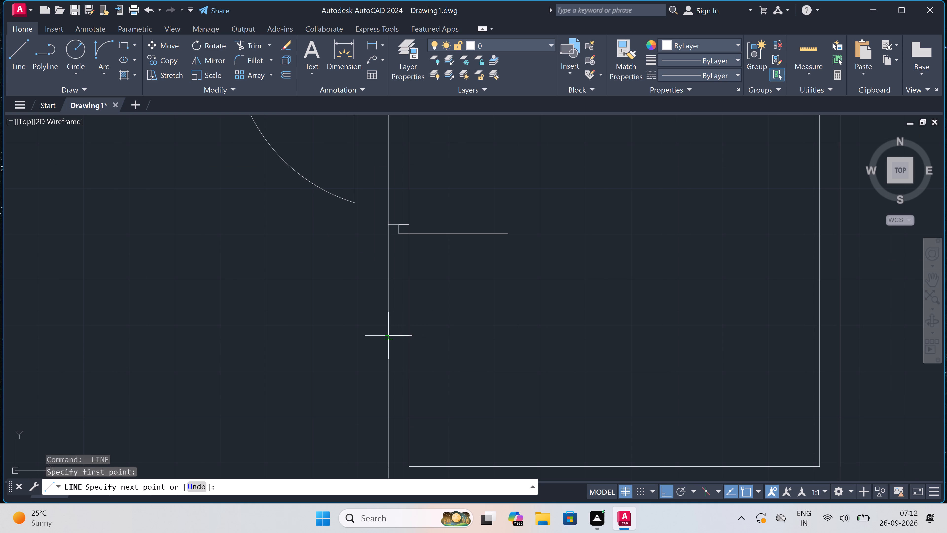
pyautogui.click(398, 333)
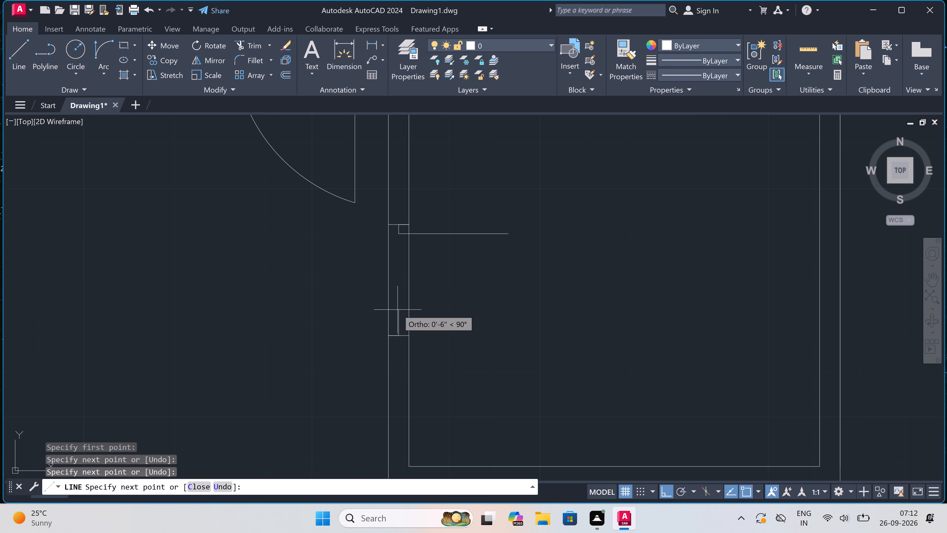
pyautogui.write('2"')
pyautogui.press('space')
pyautogui.press('Escape')
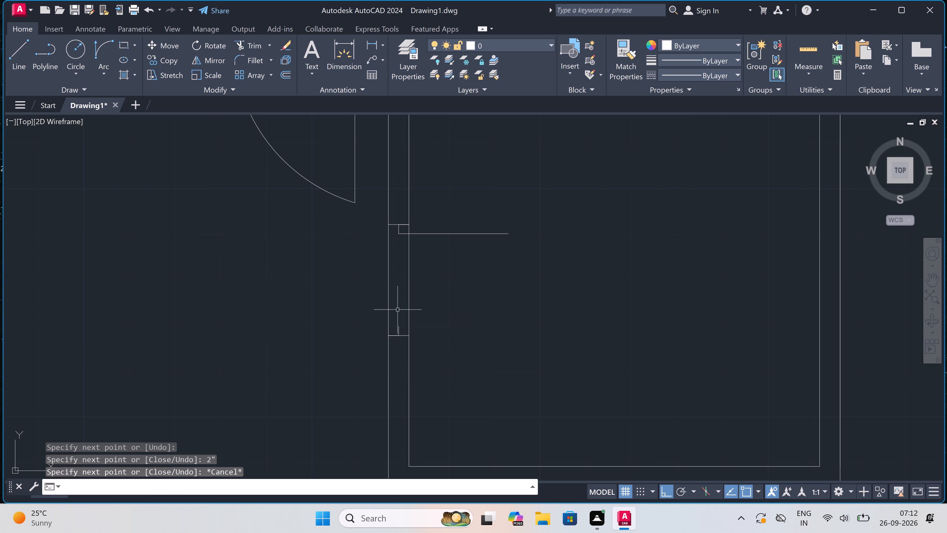
# Draw the small room's door swing arc from the end of the 2' leaf to the lower jamb's return.
pyautogui.click(102, 47)
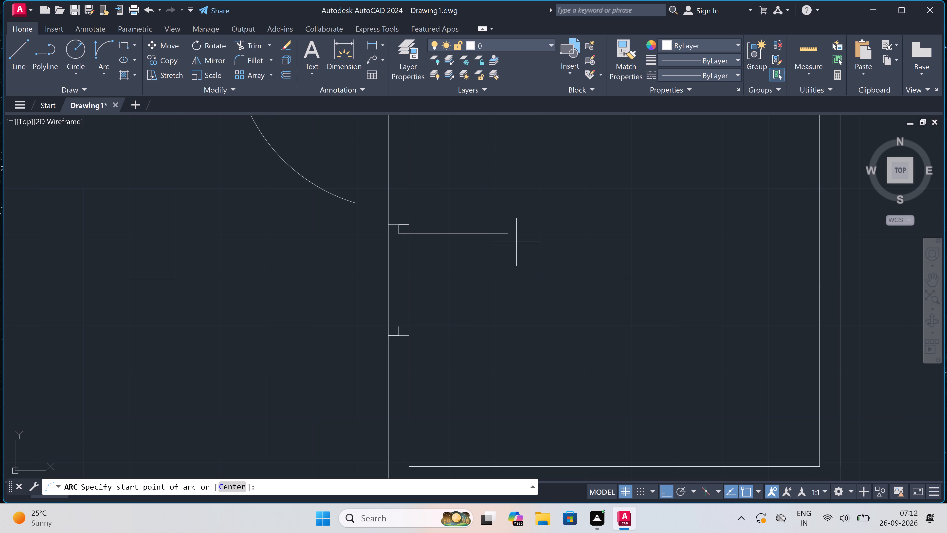
pyautogui.moveTo(512, 232); pyautogui.dragTo(509, 235)
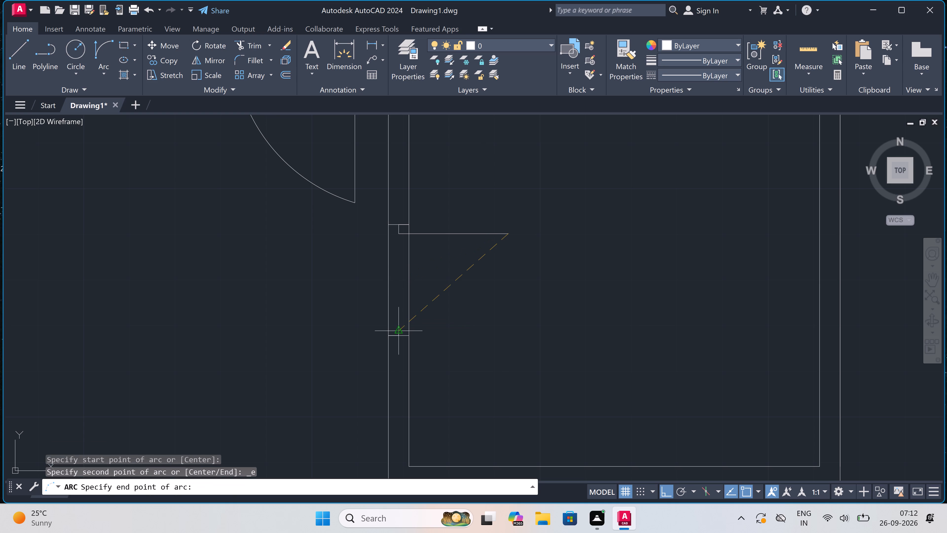
pyautogui.click(395, 322)
pyautogui.click(559, 385)
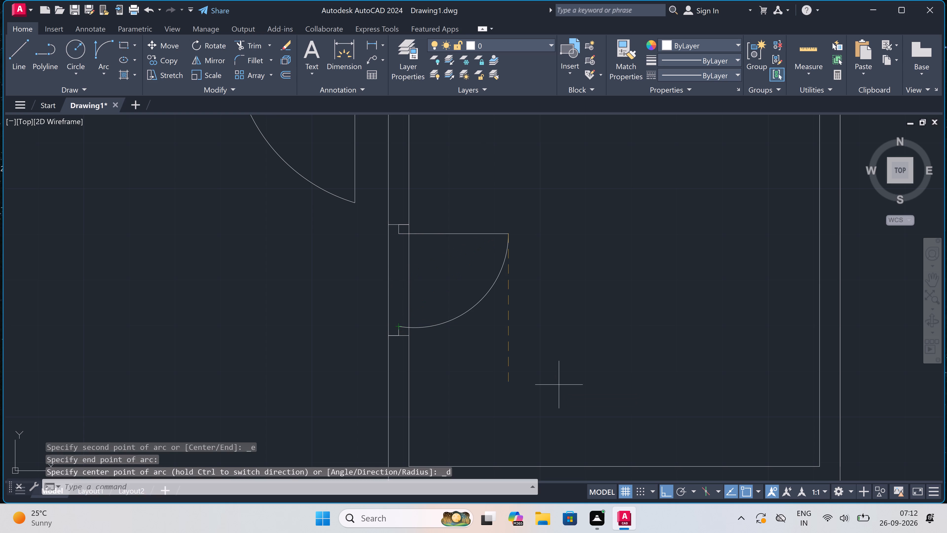
# Trim both faces of the 4.5" wall between the small room door's jambs to open the doorway.
pyautogui.press('t')
pyautogui.press('r')
pyautogui.press('space')
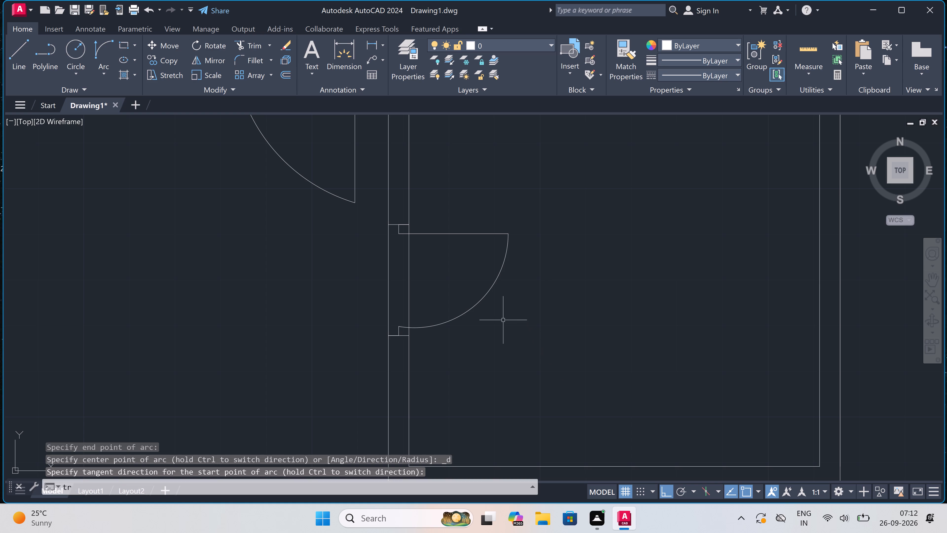
pyautogui.click(434, 283)
pyautogui.moveTo(364, 286); pyautogui.dragTo(369, 285)
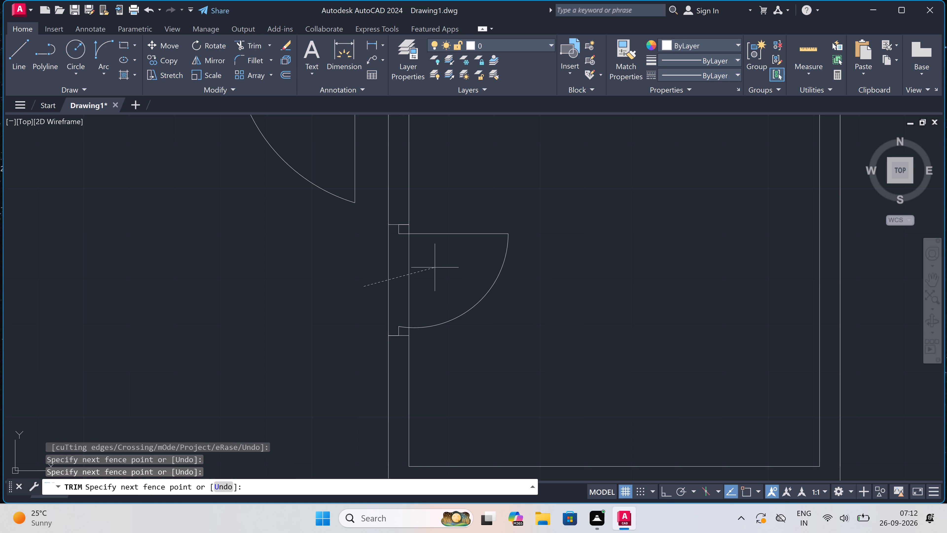
pyautogui.click(435, 267)
pyautogui.press('Escape')
# Trim the middle vertical wall's near face between the small room's top wall lines to open their junction.
pyautogui.scroll(-2, 435, 266)
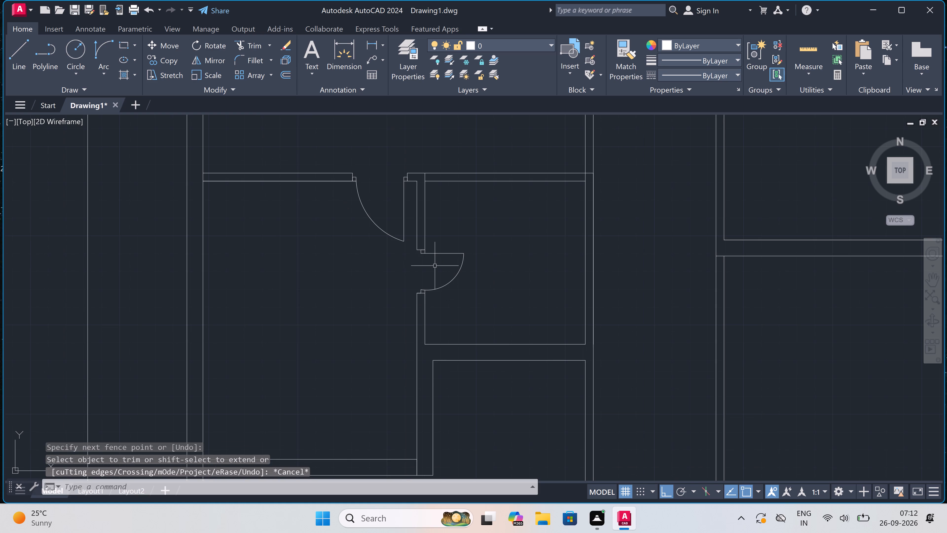
pyautogui.scroll(4, 577, 162)
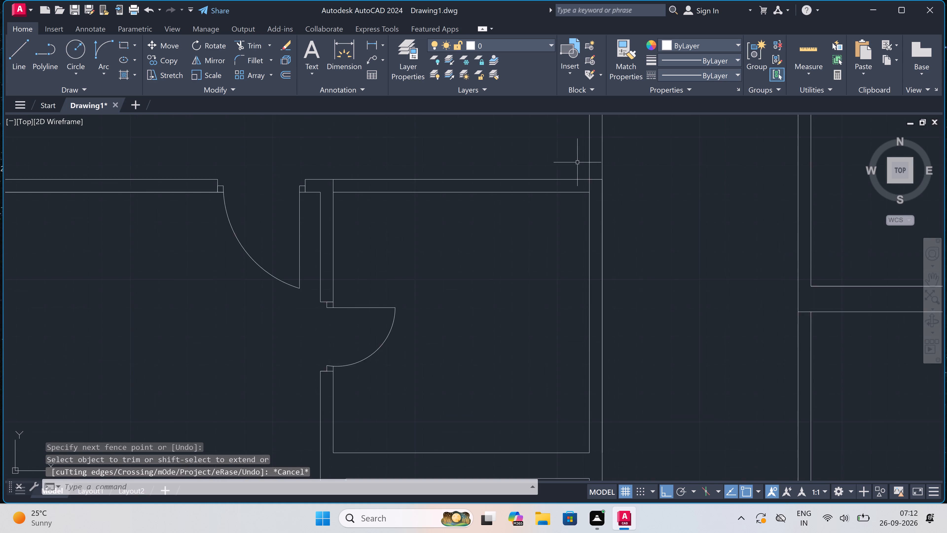
pyautogui.press('space')
pyautogui.click(635, 243)
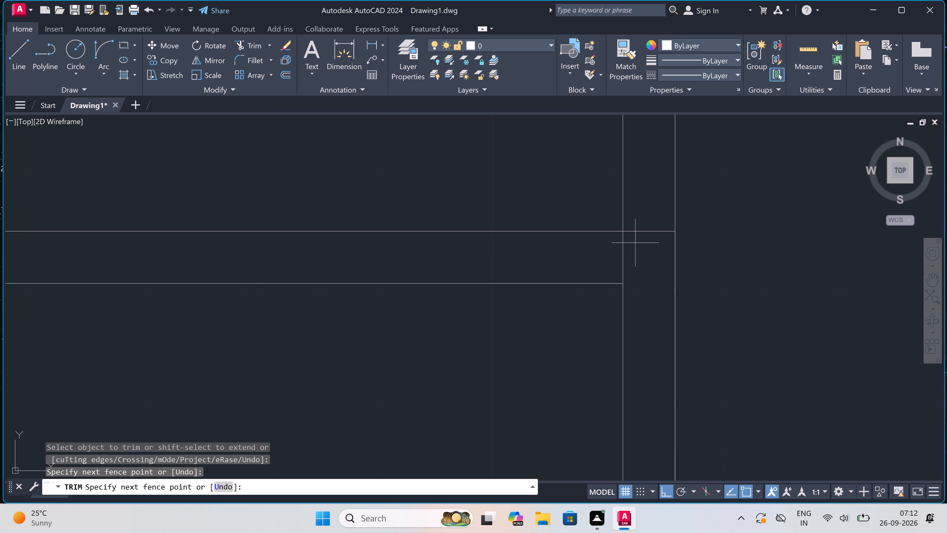
pyautogui.click(598, 248)
pyautogui.scroll(-6, 594, 239)
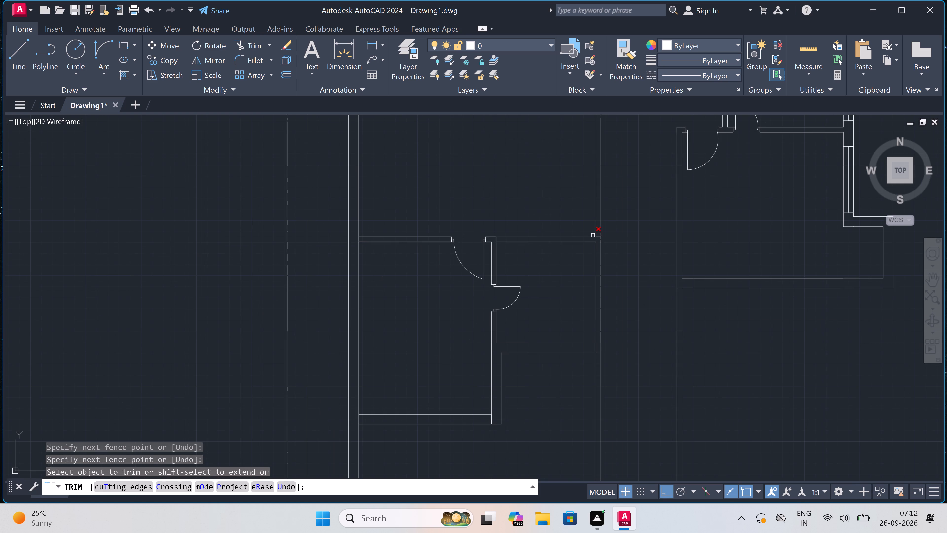
pyautogui.press('Escape')
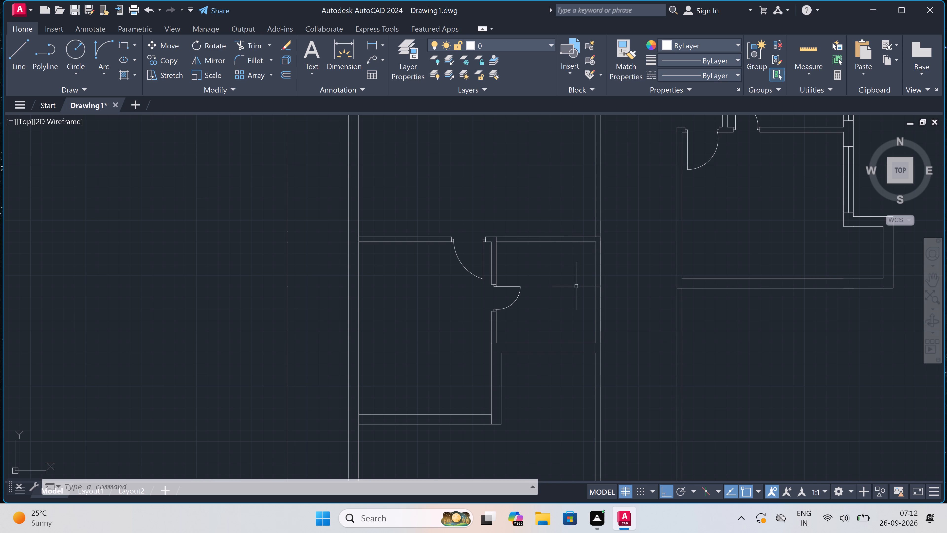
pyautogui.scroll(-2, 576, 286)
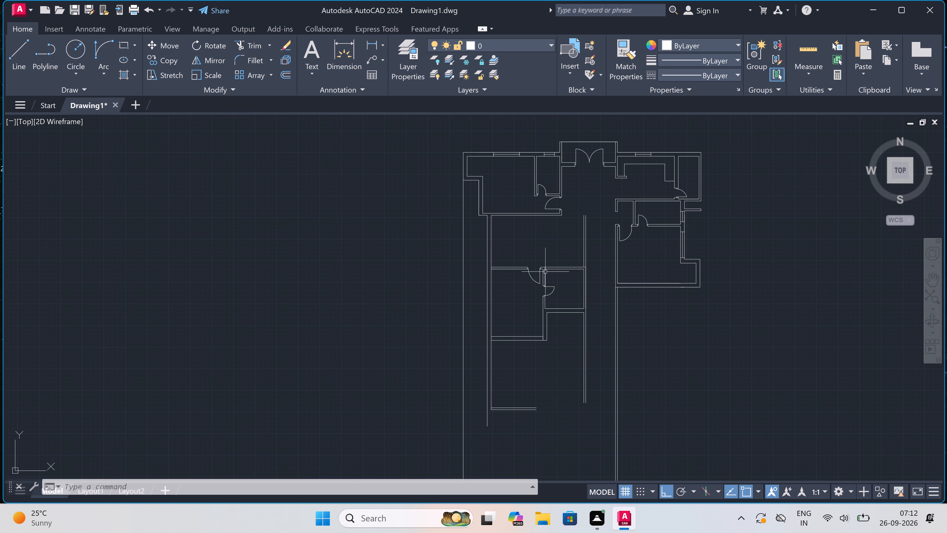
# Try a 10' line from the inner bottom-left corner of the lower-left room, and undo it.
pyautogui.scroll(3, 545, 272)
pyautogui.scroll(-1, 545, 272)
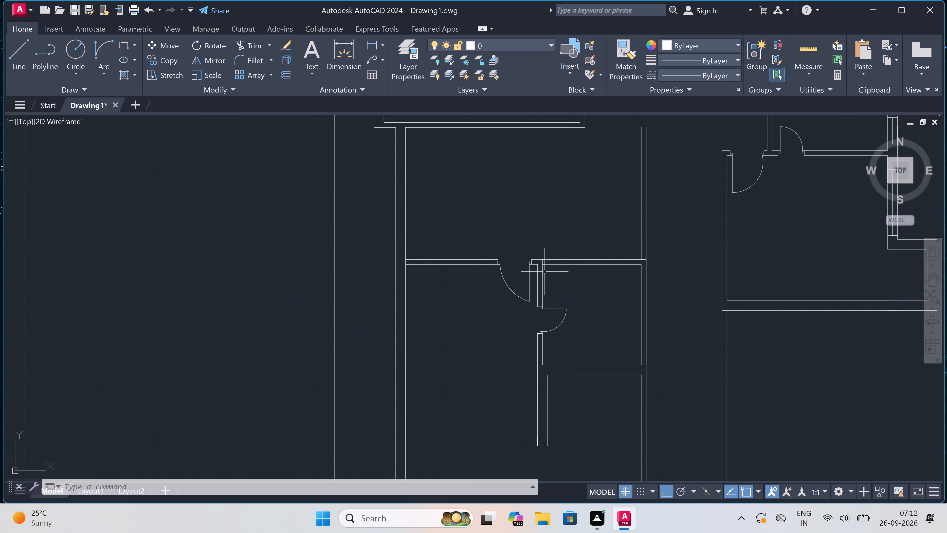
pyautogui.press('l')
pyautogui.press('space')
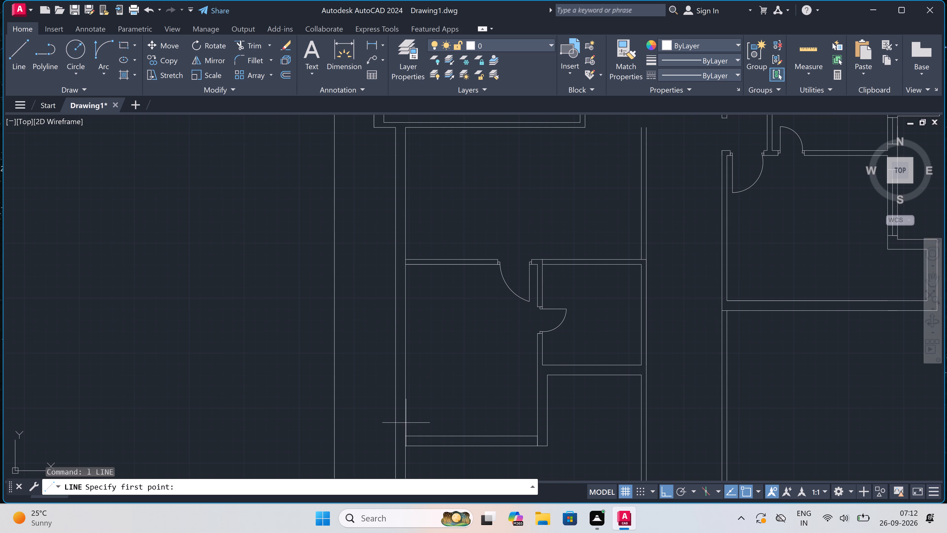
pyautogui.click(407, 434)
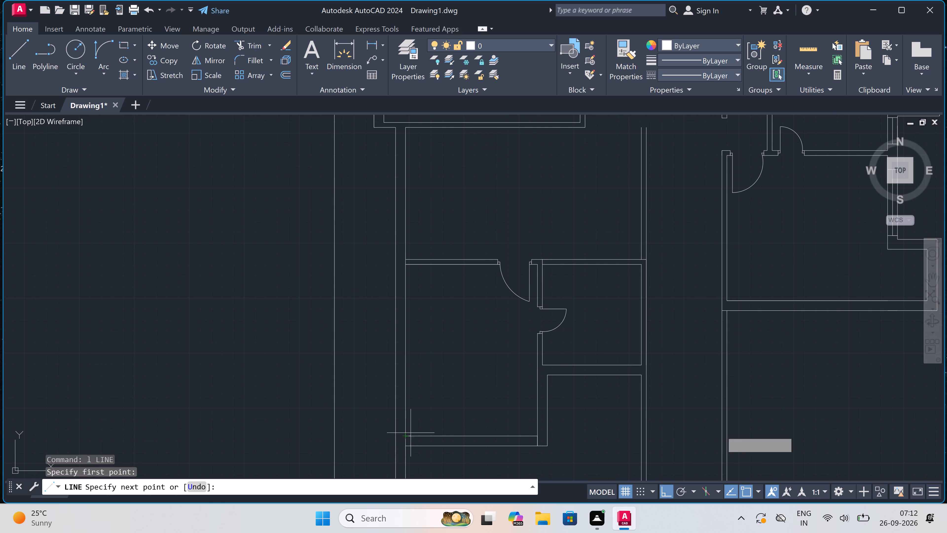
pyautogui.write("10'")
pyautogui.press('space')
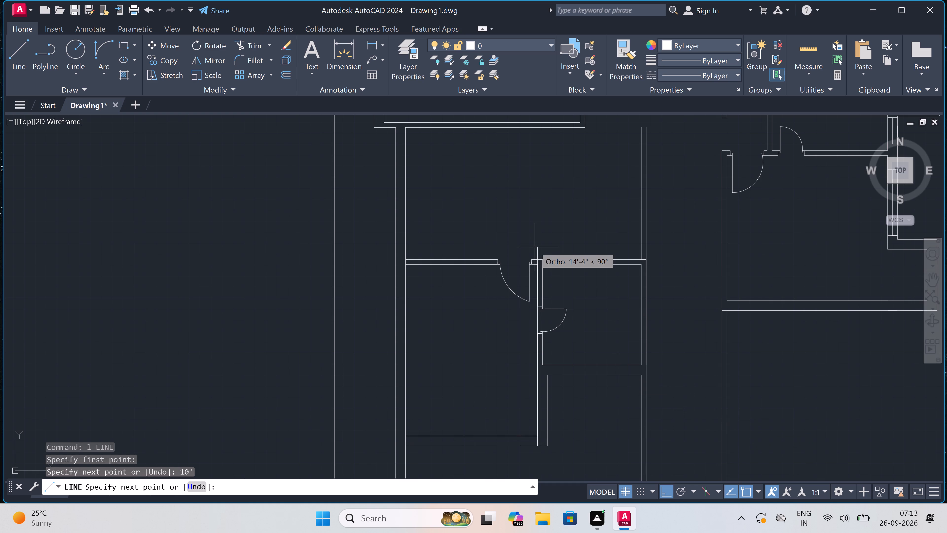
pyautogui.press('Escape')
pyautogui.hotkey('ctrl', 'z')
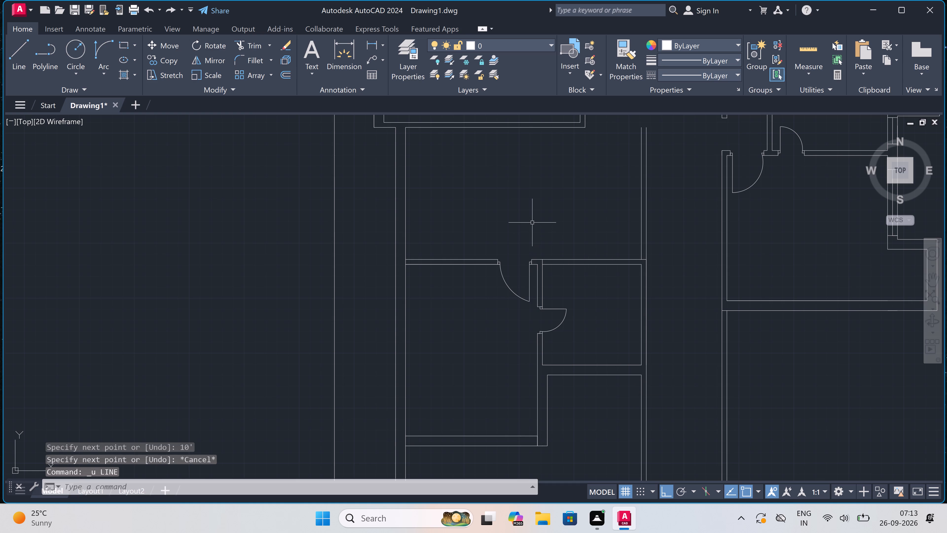
# Move the lower-left rooms' partition walls and doors, with the long corridor-side wall, a short distance right of the outer left wall.
pyautogui.scroll(-1, 532, 223)
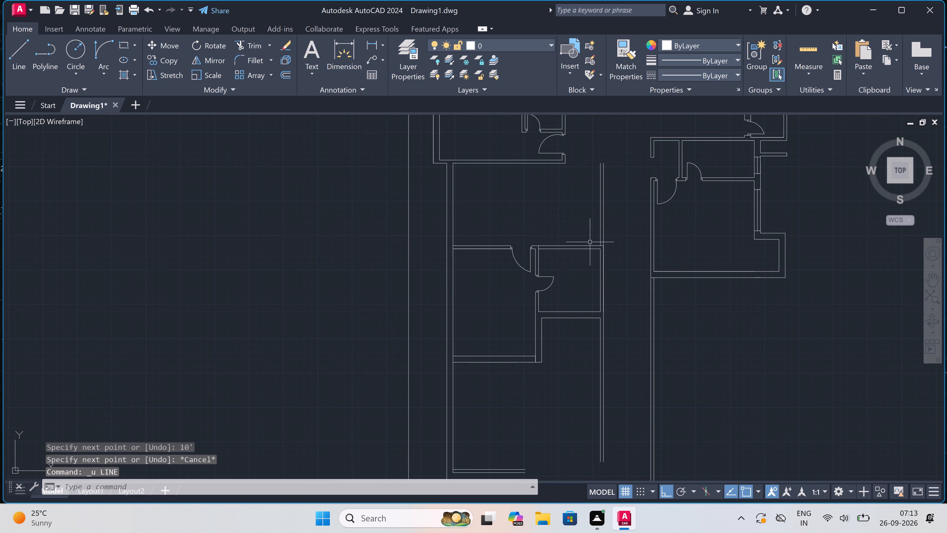
pyautogui.click(620, 159)
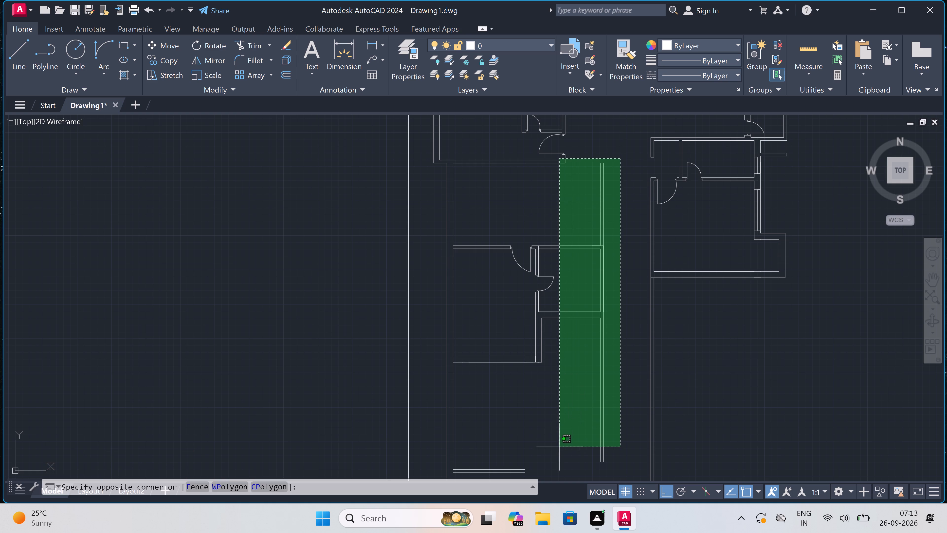
pyautogui.click(585, 406)
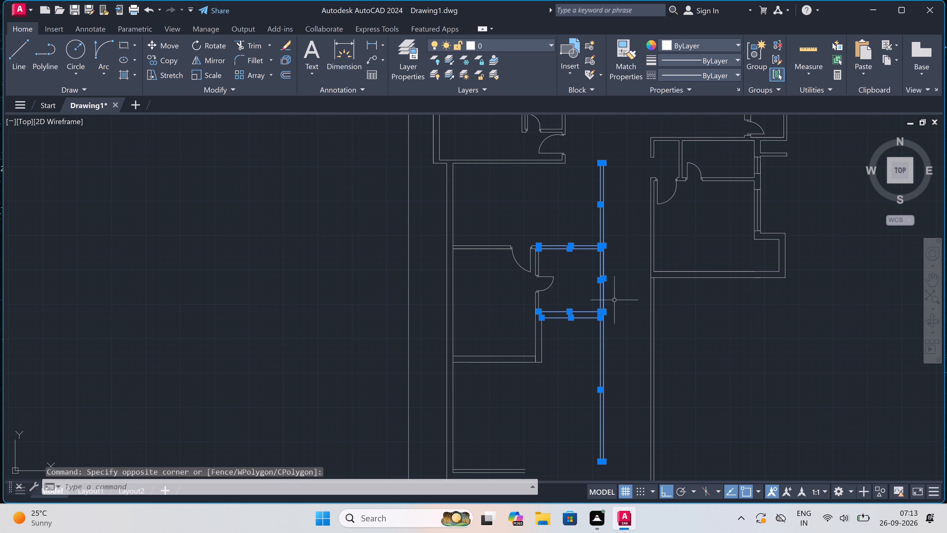
pyautogui.click(557, 231)
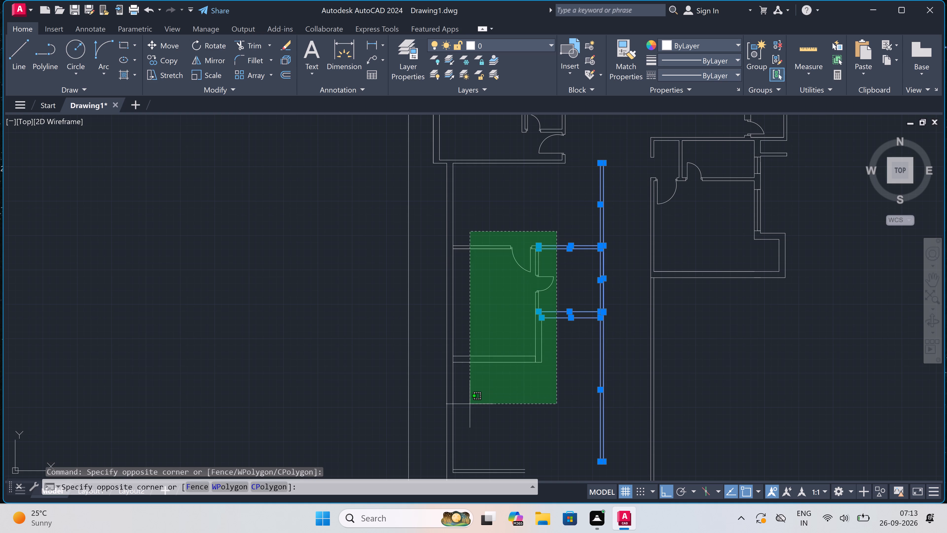
pyautogui.click(470, 403)
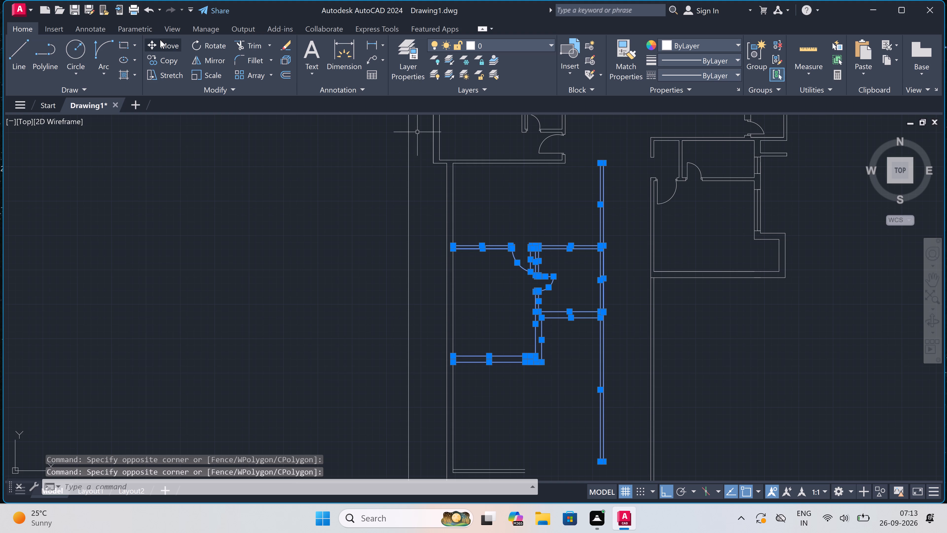
pyautogui.click(160, 40)
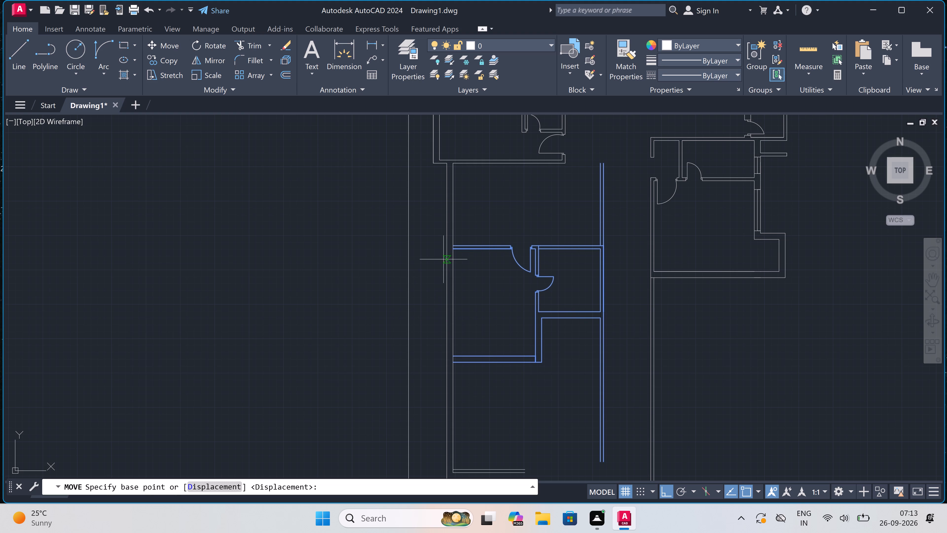
pyautogui.click(453, 243)
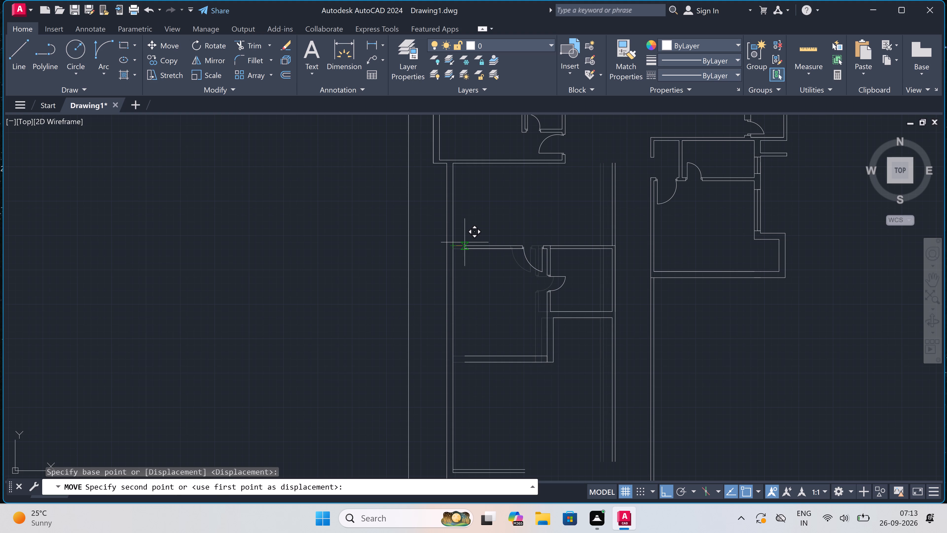
pyautogui.click(462, 242)
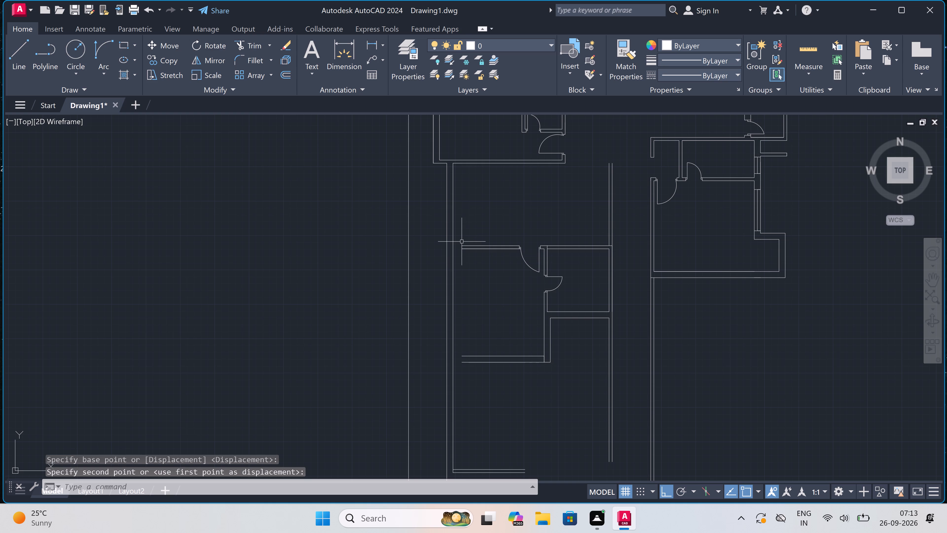
# Extend the lower-left room's top and bottom wall lines to the inner face of the outer left wall.
pyautogui.press('e')
pyautogui.press('x')
pyautogui.press('space')
pyautogui.click(479, 235)
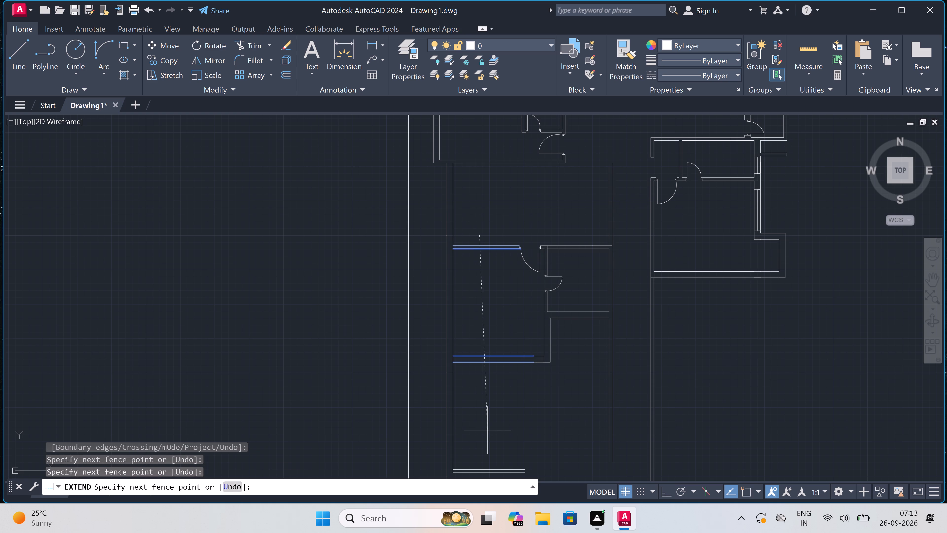
pyautogui.click(487, 427)
pyautogui.press('Escape')
# Move the small room's top and bottom wall lines and the long corridor-side wall left, overlapping the middle vertical wall.
pyautogui.scroll(-1, 480, 409)
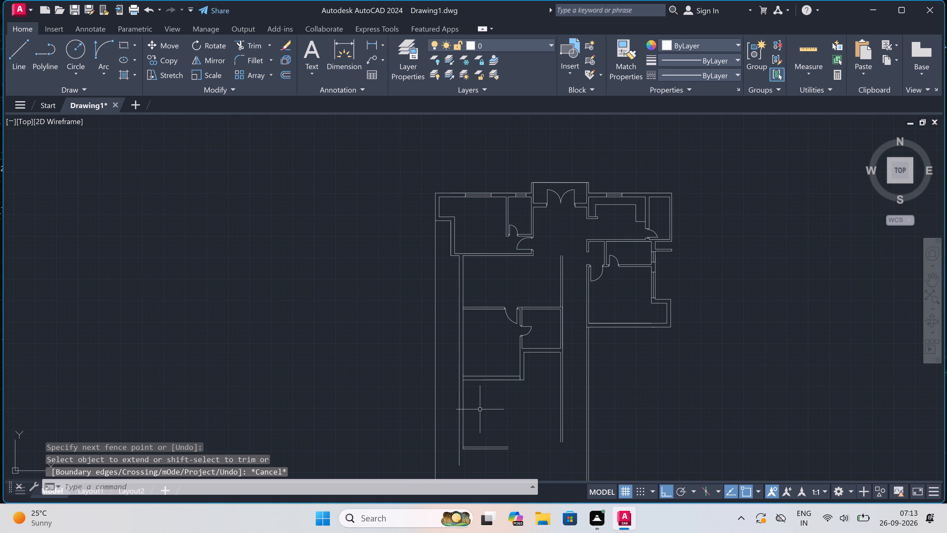
pyautogui.scroll(1, 570, 343)
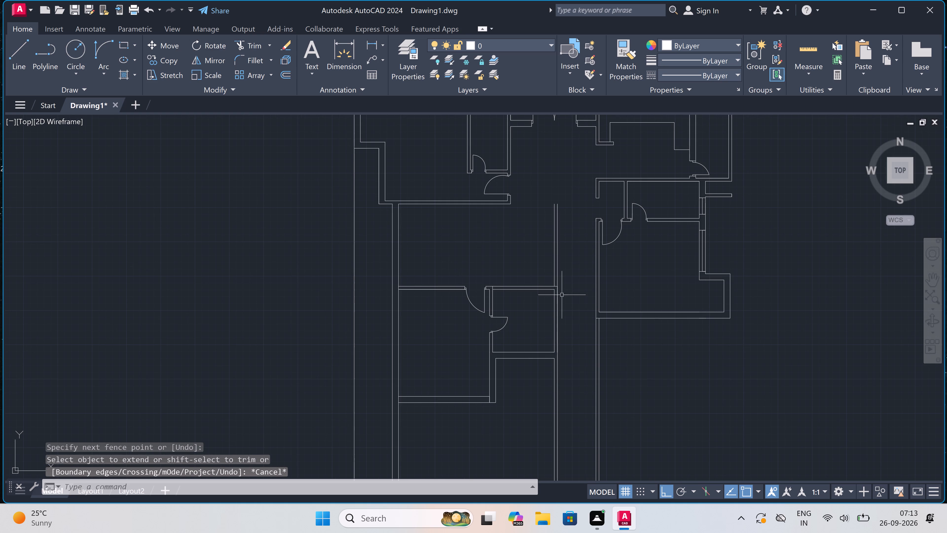
pyautogui.moveTo(564, 237); pyautogui.dragTo(564, 239)
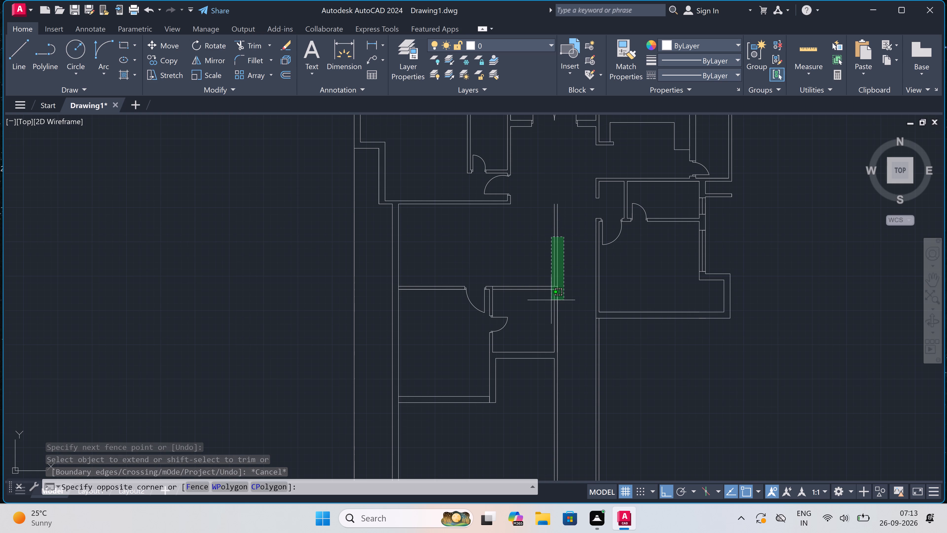
pyautogui.click(544, 380)
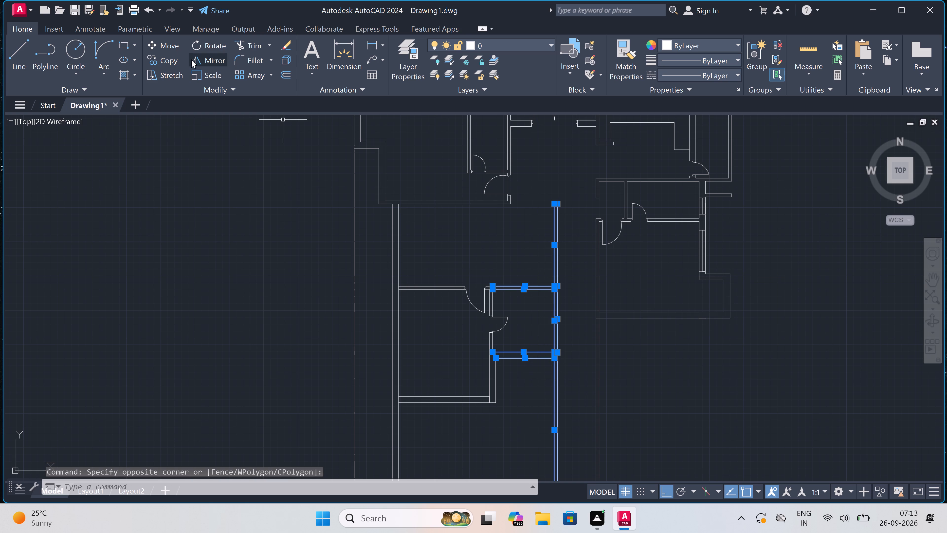
pyautogui.click(167, 40)
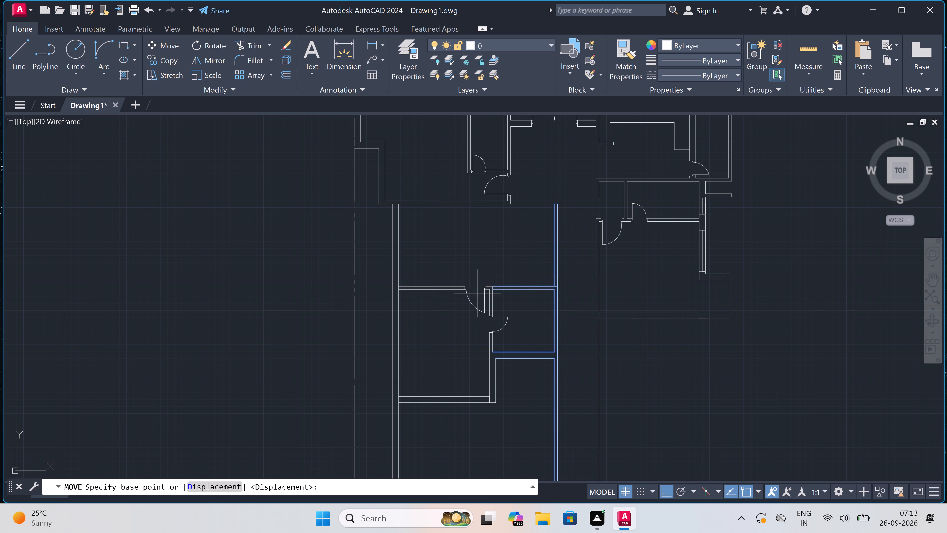
pyautogui.scroll(1, 478, 290)
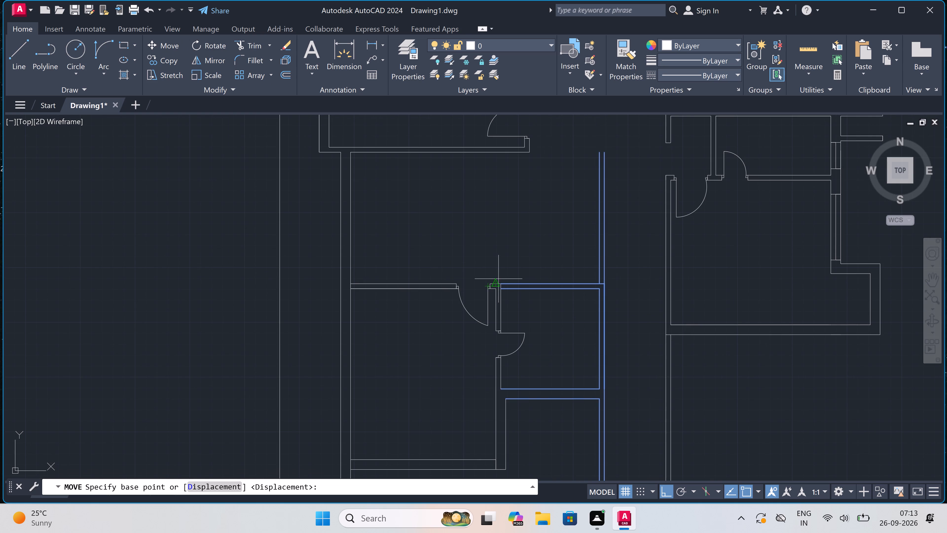
pyautogui.click(501, 282)
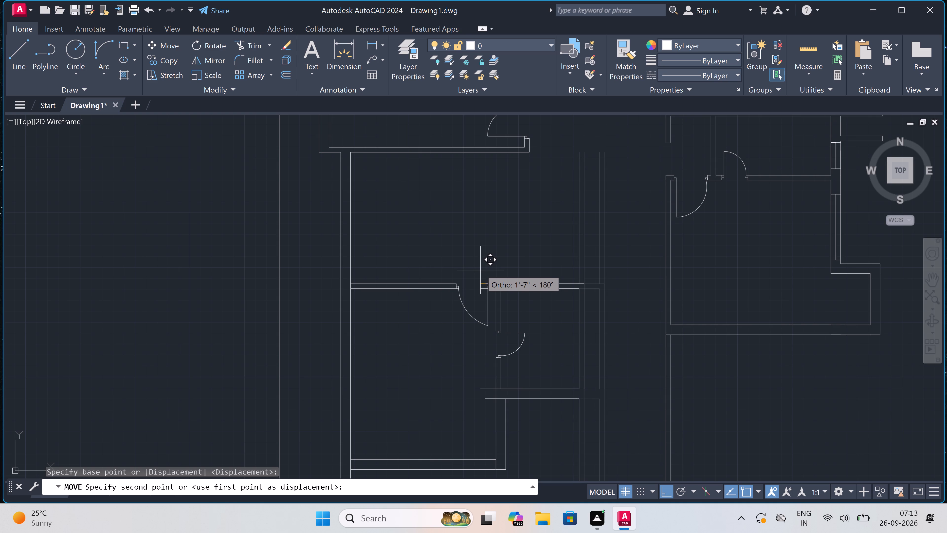
pyautogui.click(484, 271)
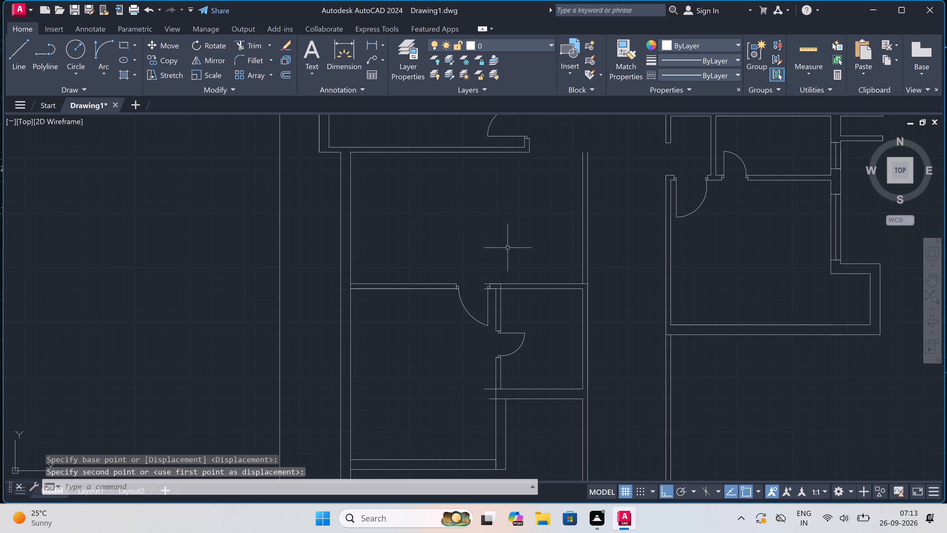
# Trim the small room's top wall lines at the middle wall junction, the door jamb return and the overhang into the doorway.
pyautogui.press('t')
pyautogui.press('r')
pyautogui.press('space')
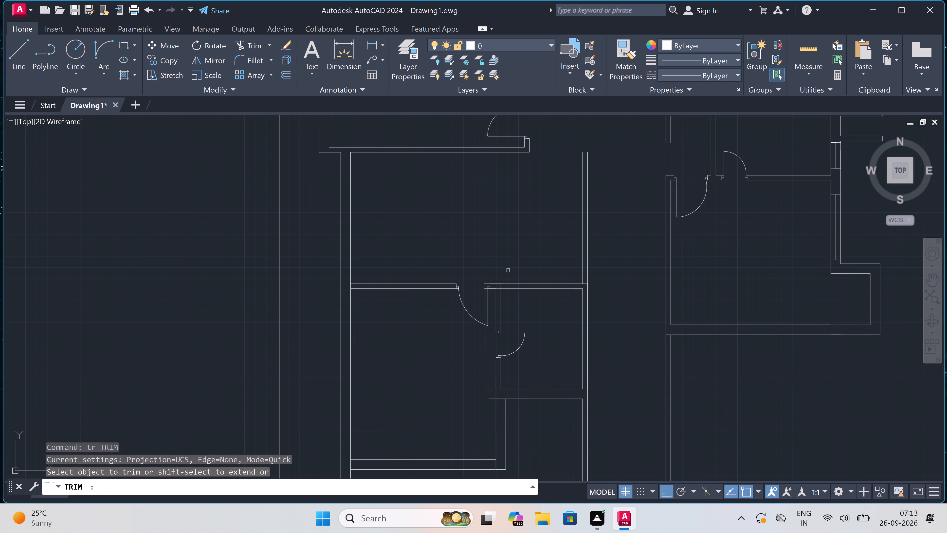
pyautogui.scroll(3, 504, 280)
pyautogui.scroll(2, 473, 313)
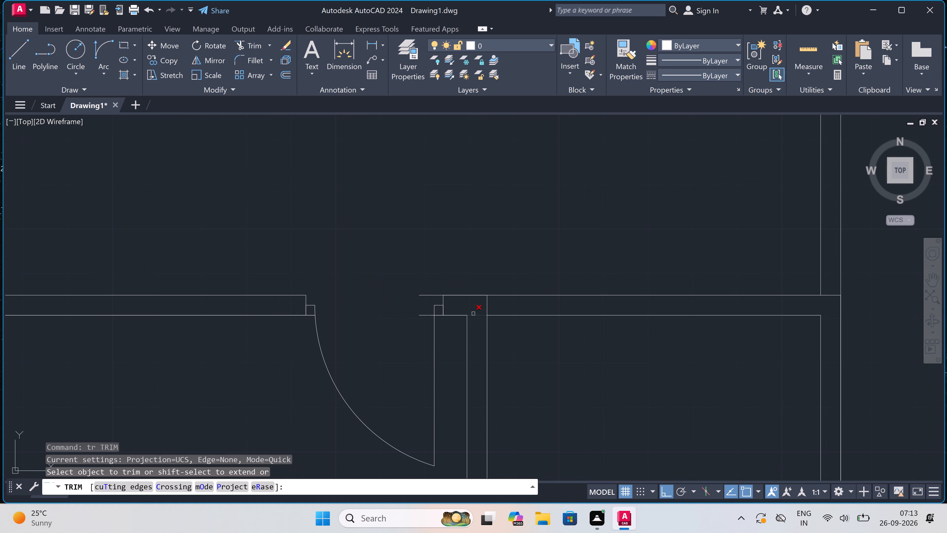
pyautogui.click(474, 318)
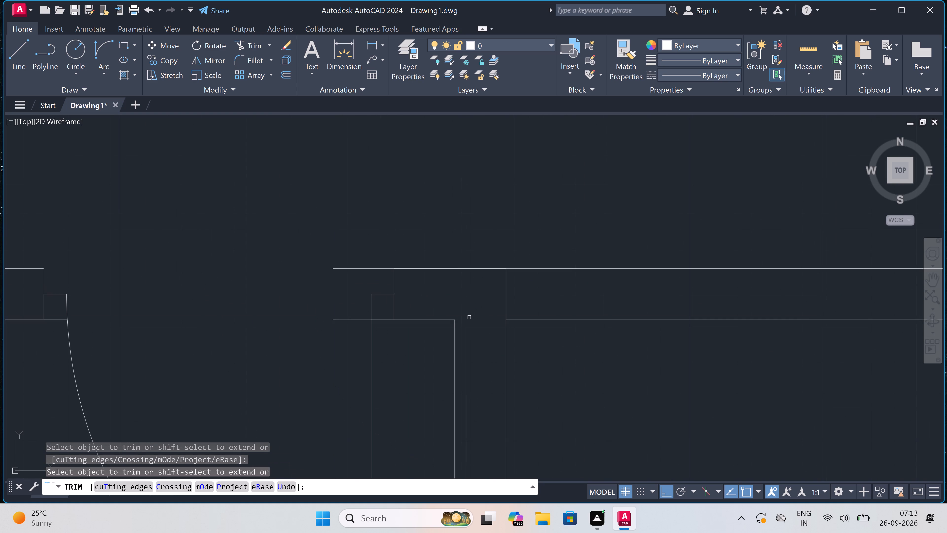
pyautogui.scroll(2, 389, 329)
pyautogui.doubleClick(377, 314)
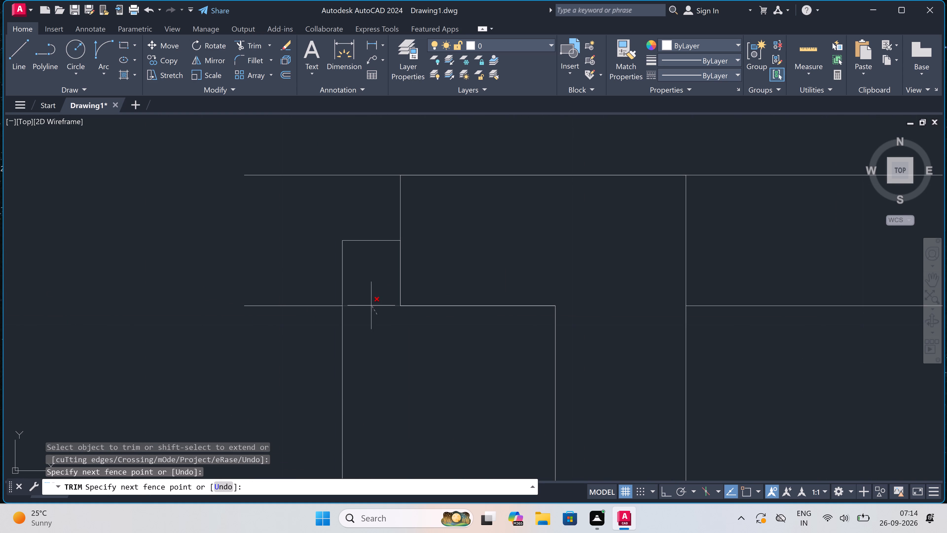
pyautogui.click(364, 305)
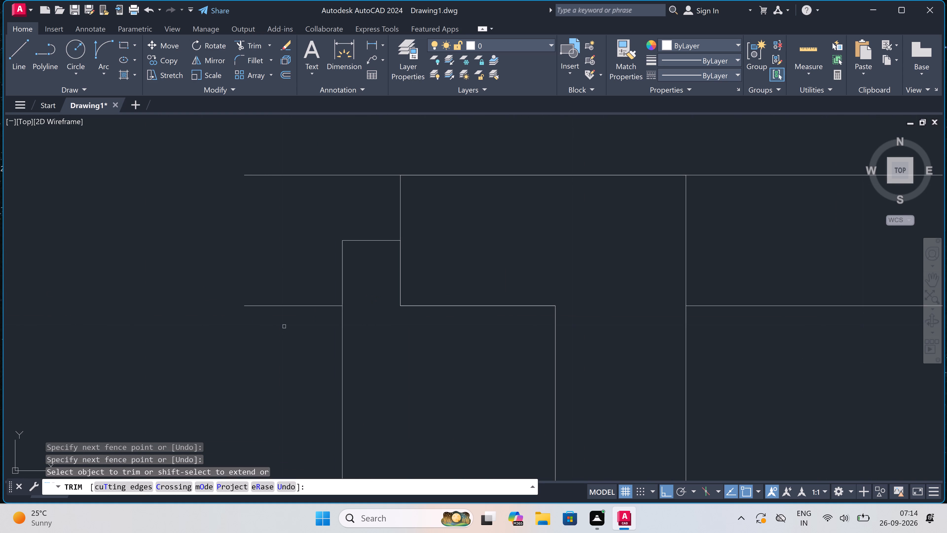
pyautogui.moveTo(284, 326); pyautogui.dragTo(285, 323)
pyautogui.moveTo(287, 372); pyautogui.dragTo(290, 352)
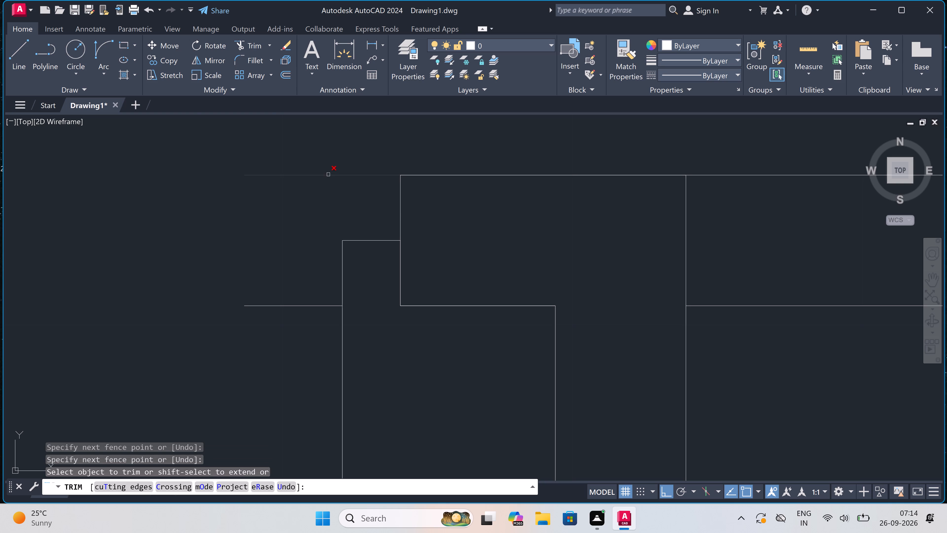
pyautogui.click(329, 173)
pyautogui.click(266, 347)
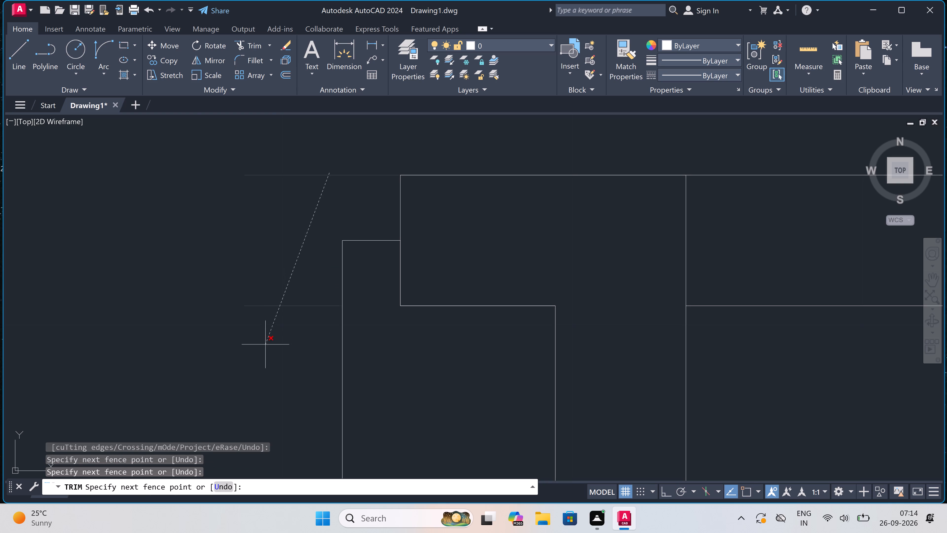
# Trim the small room's bottom wall lines where they cross and overhang its door-side partition wall, cleaning up the junction.
pyautogui.scroll(-3, 358, 236)
pyautogui.scroll(-4, 415, 231)
pyautogui.scroll(3, 418, 341)
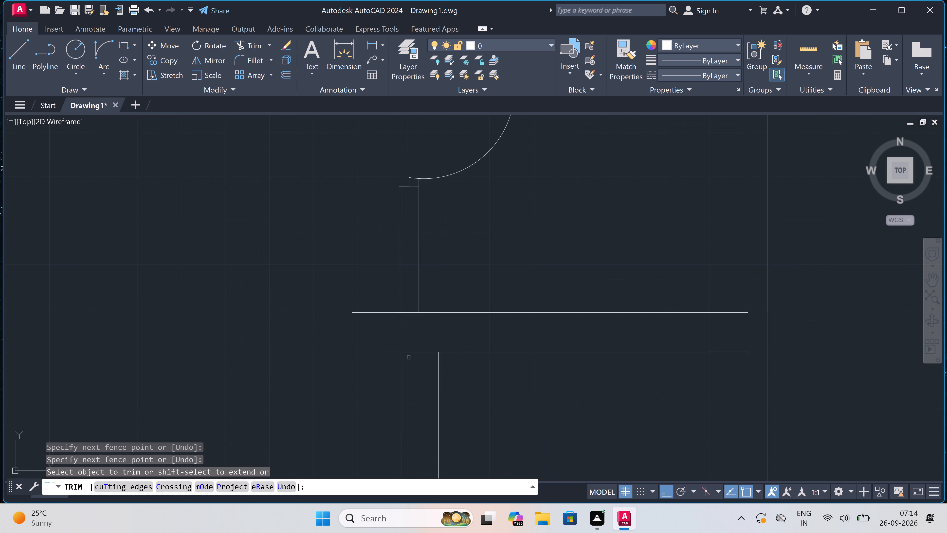
pyautogui.moveTo(409, 357); pyautogui.dragTo(410, 352)
pyautogui.click(413, 344)
pyautogui.click(410, 333)
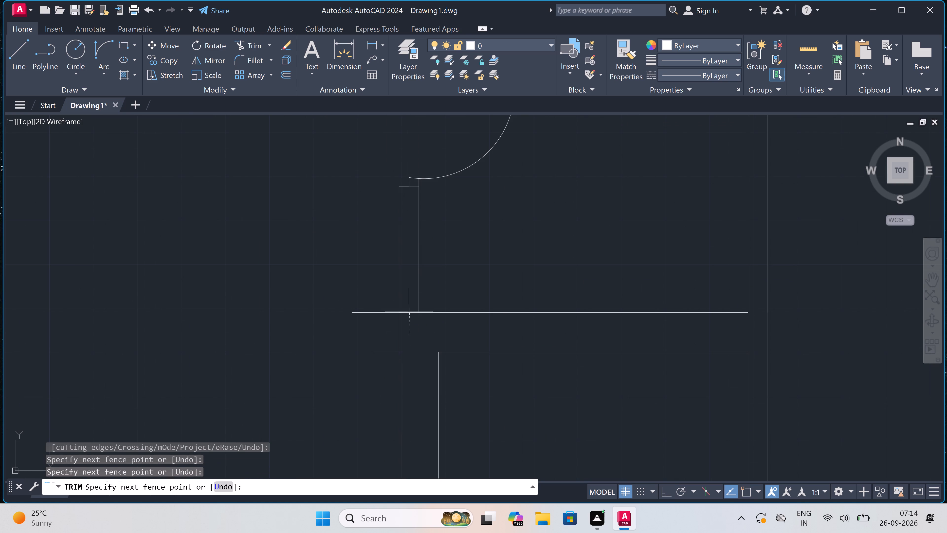
pyautogui.click(410, 303)
pyautogui.click(390, 295)
pyautogui.click(383, 373)
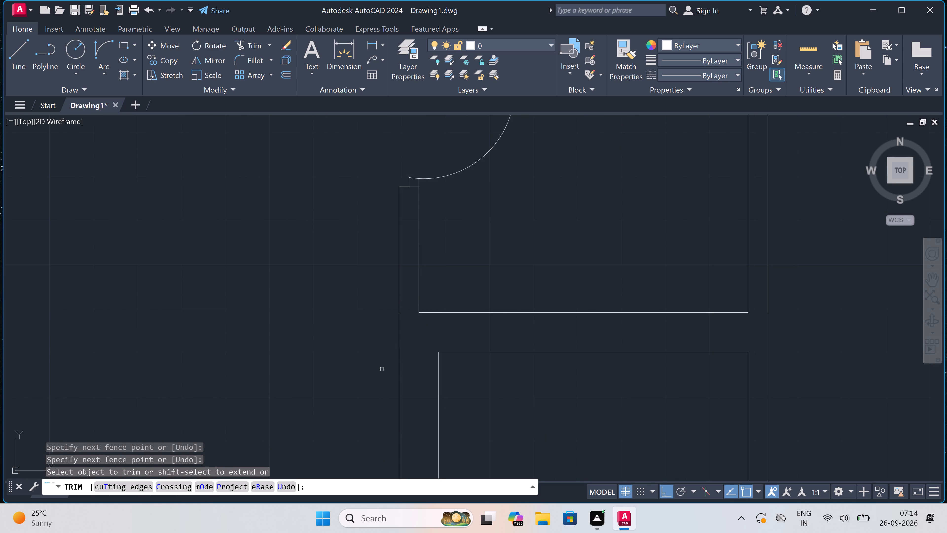
pyautogui.scroll(-3, 388, 340)
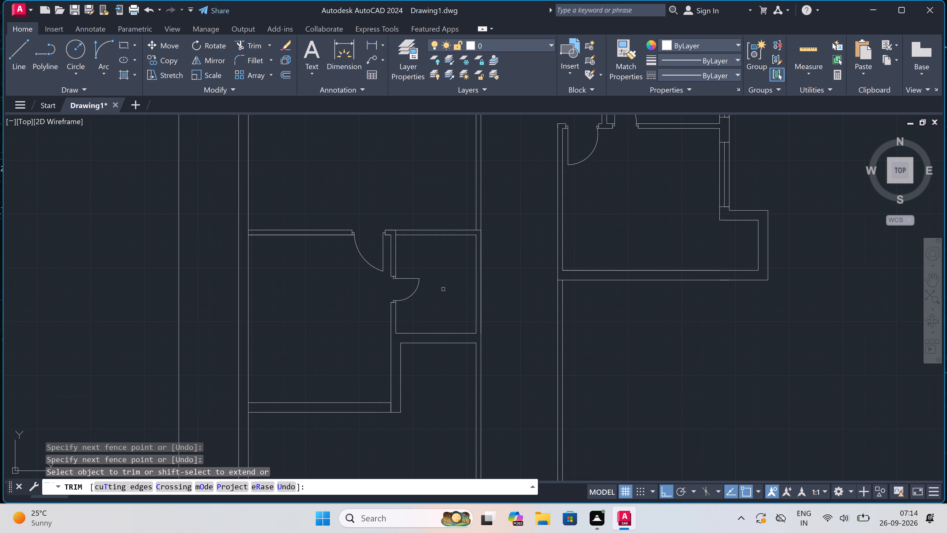
pyautogui.scroll(-2, 452, 283)
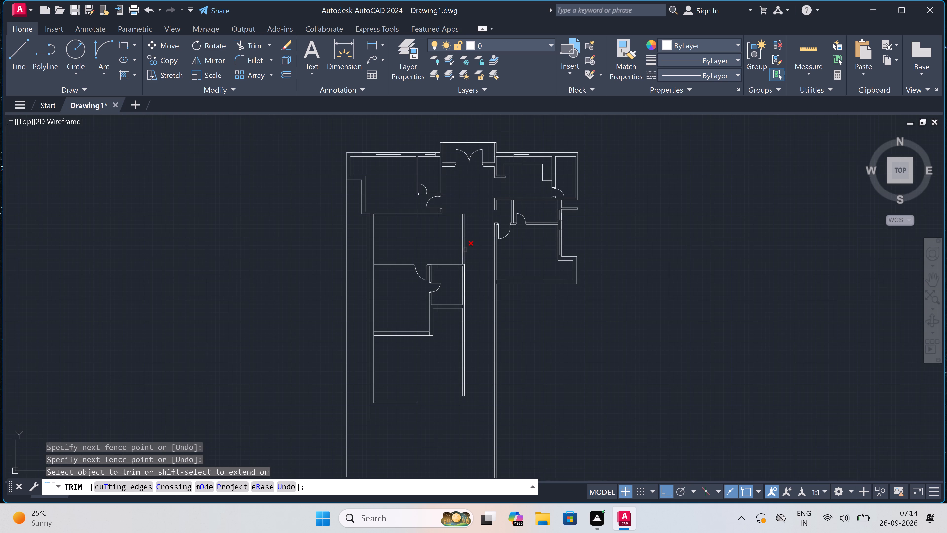
pyautogui.press('Escape')
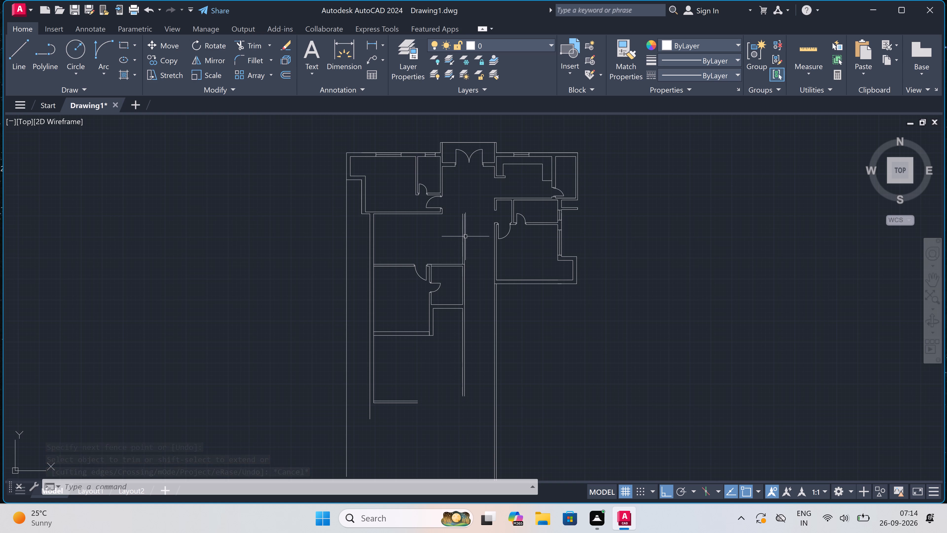
# Extend the right-hand room's two bottom wall lines across the corridor to the corridor's left wall.
pyautogui.scroll(1, 465, 236)
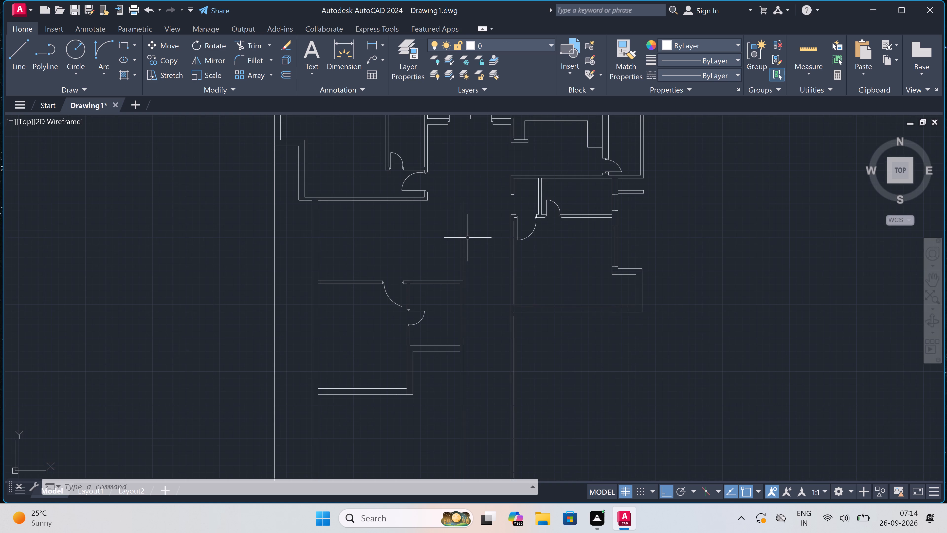
pyautogui.scroll(3, 487, 292)
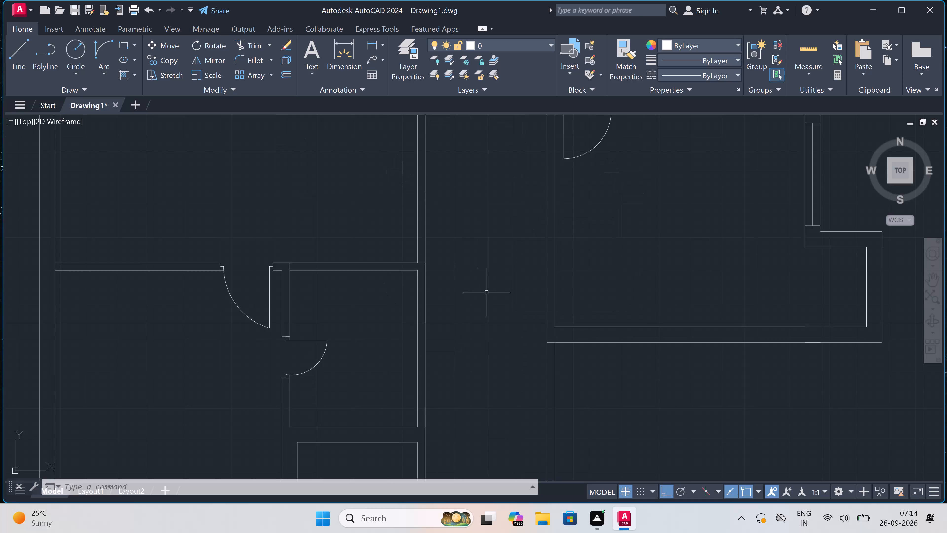
pyautogui.press('Escape')
pyautogui.press('e')
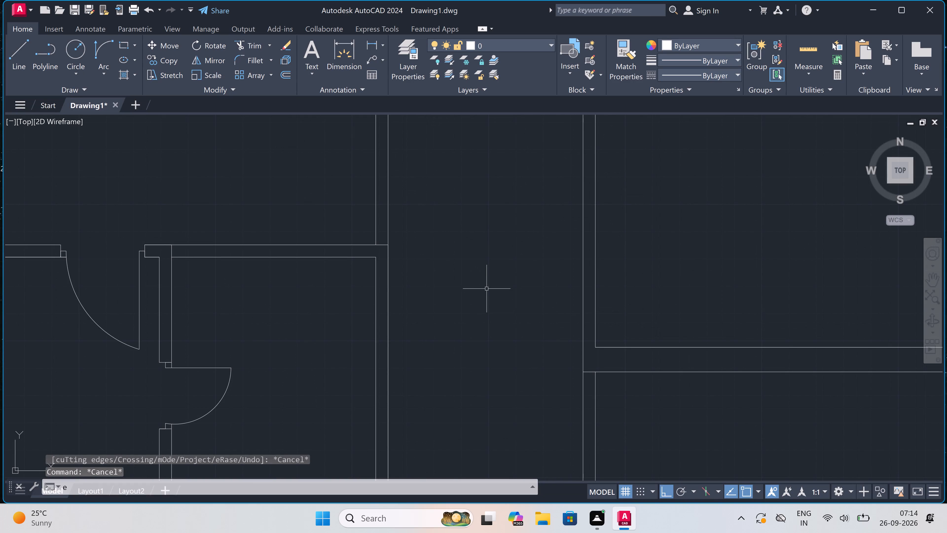
pyautogui.press('x')
pyautogui.press('space')
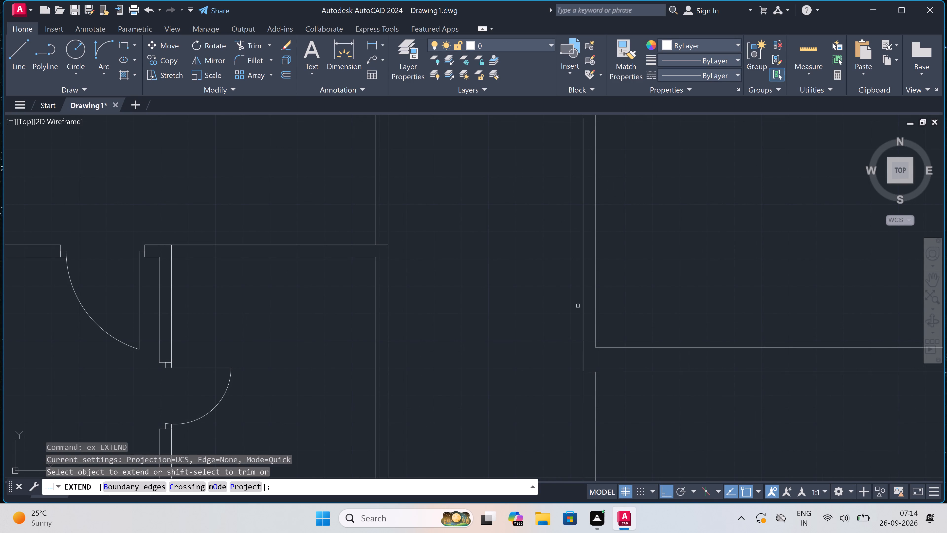
pyautogui.click(632, 317)
pyautogui.click(644, 395)
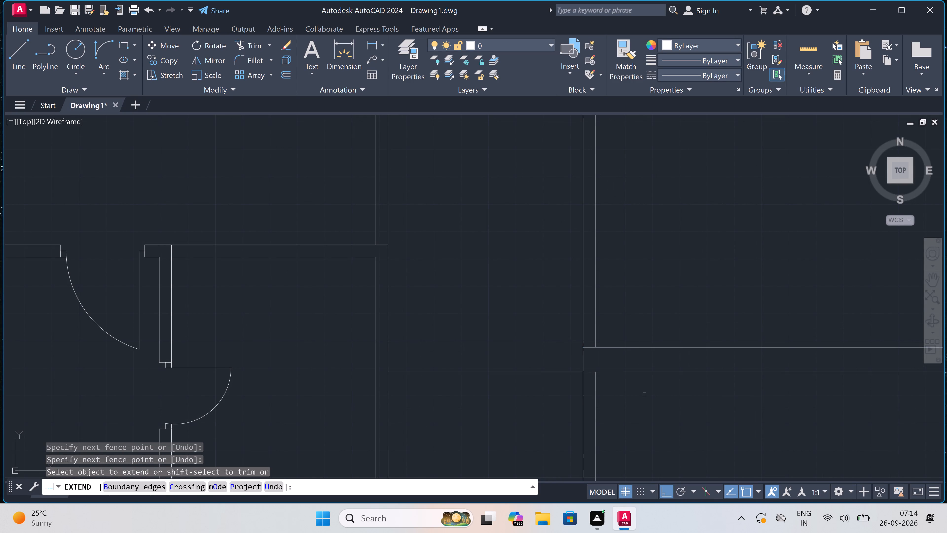
pyautogui.moveTo(644, 395); pyautogui.dragTo(645, 391)
pyautogui.click(644, 312)
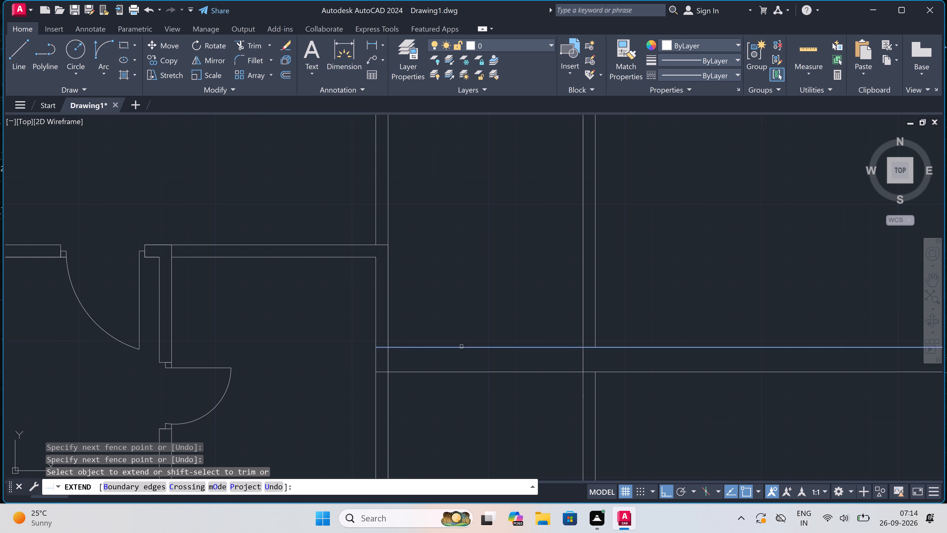
pyautogui.press('Escape')
# Trim the leftover line segments inside the new cross wall's junctions with the corridor's left and right walls.
pyautogui.write('tr')
pyautogui.press('space')
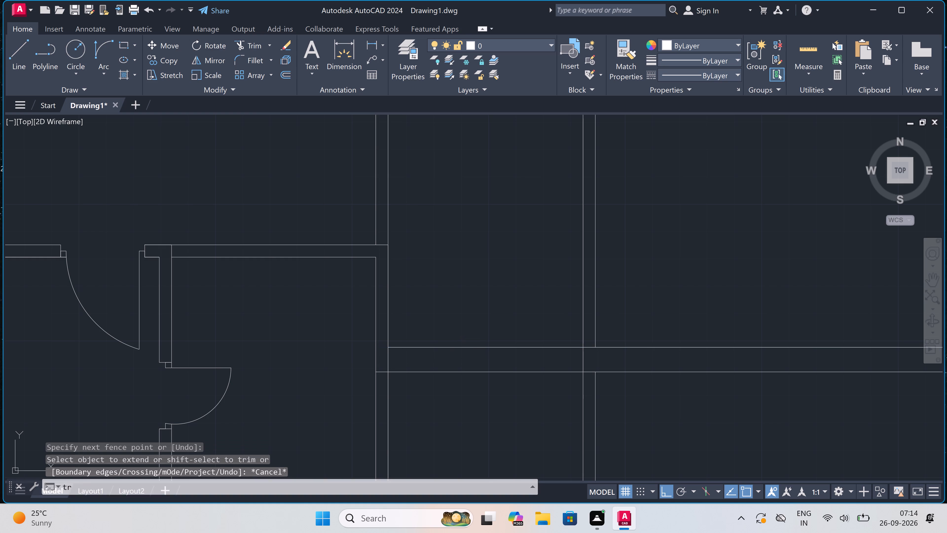
pyautogui.click(382, 372)
pyautogui.click(383, 363)
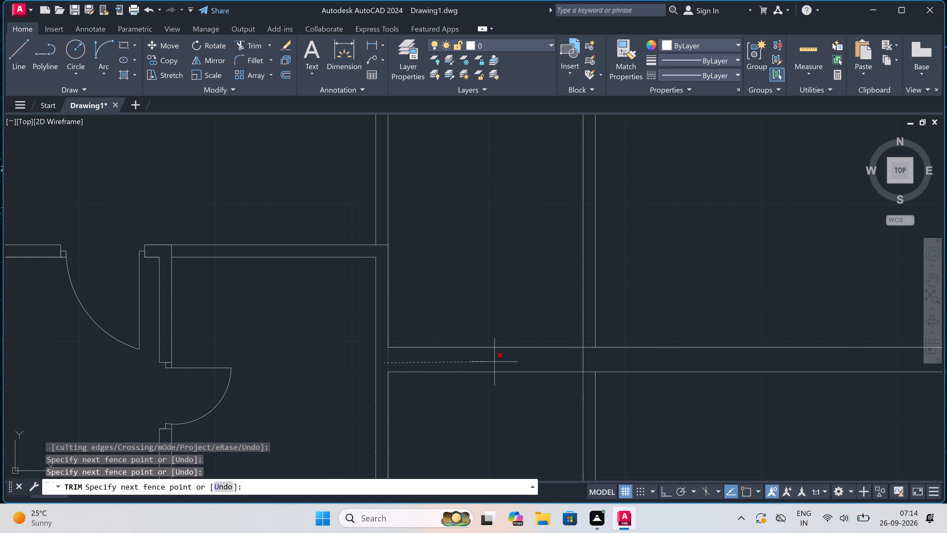
pyautogui.click(584, 363)
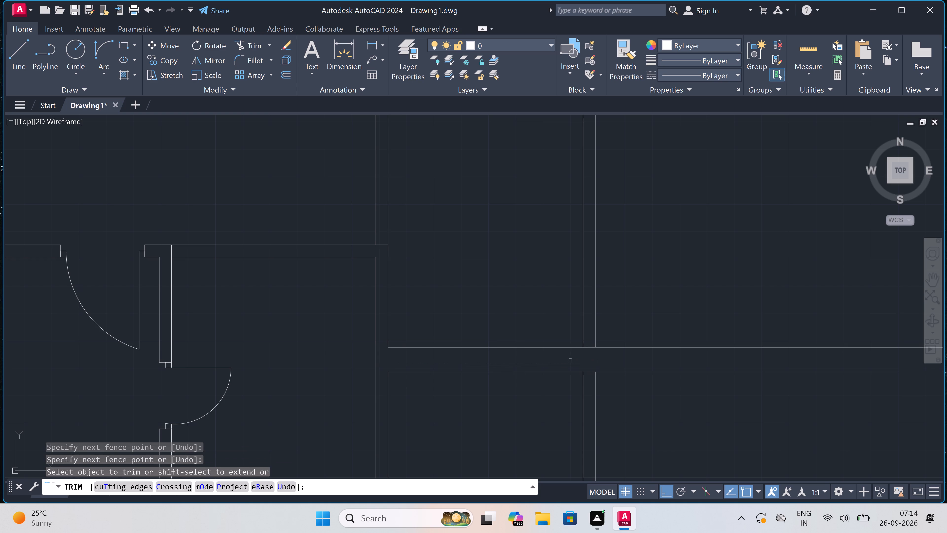
pyautogui.click(588, 374)
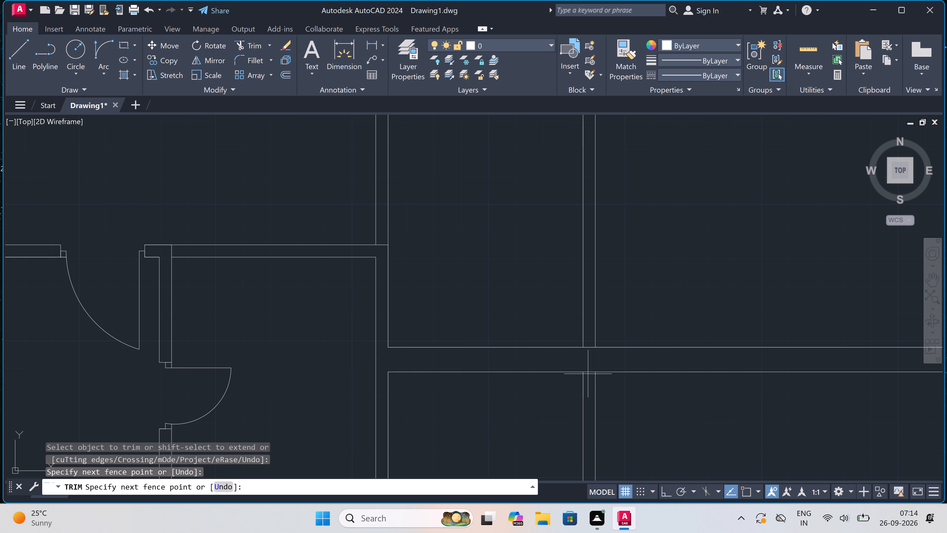
pyautogui.click(589, 335)
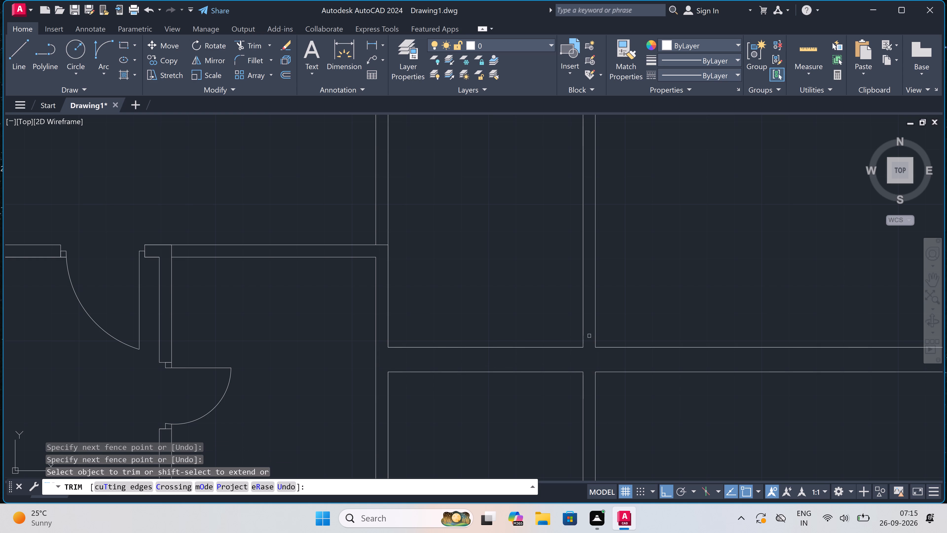
pyautogui.press('Escape')
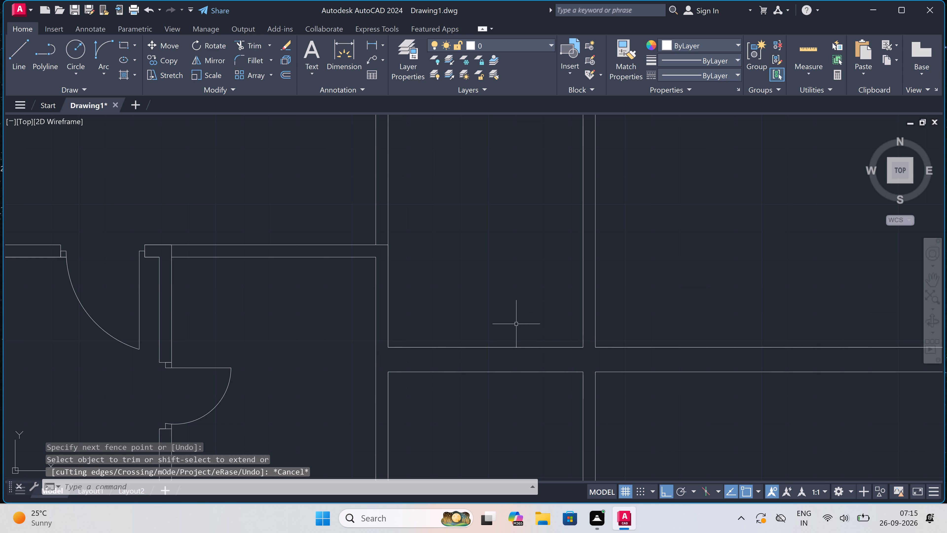
# Draw the left door jamb across the corridor's cross wall with a 2" return and a 3' door leaf going up.
pyautogui.press('l')
pyautogui.press('space')
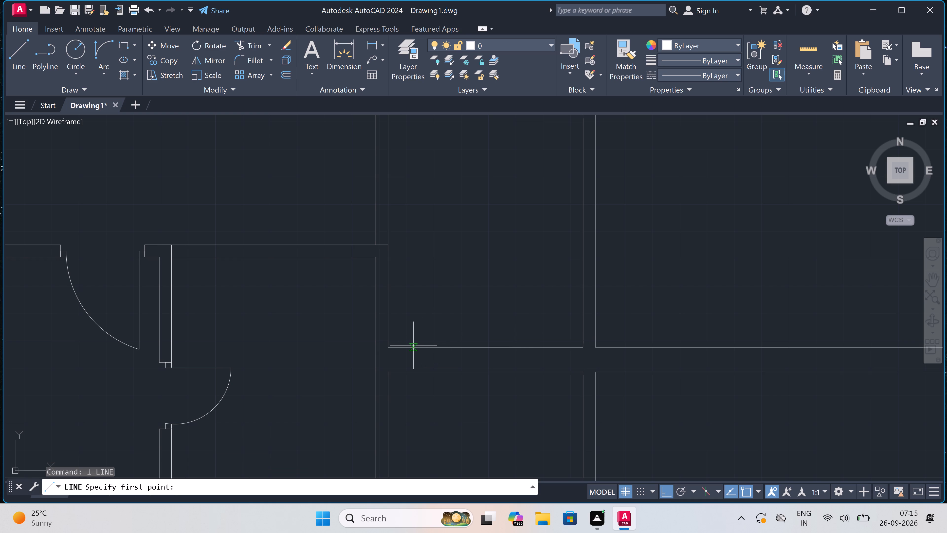
pyautogui.moveTo(410, 348); pyautogui.dragTo(409, 350)
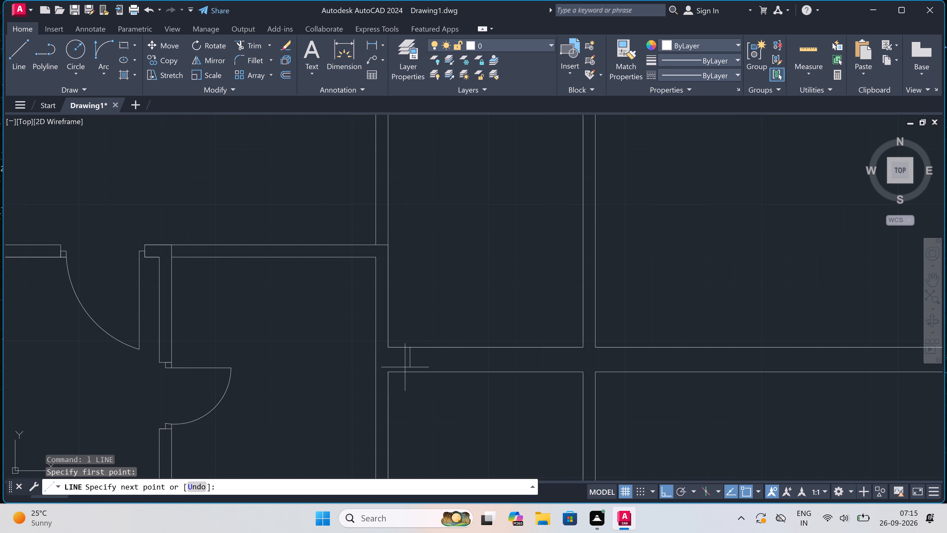
pyautogui.click(406, 372)
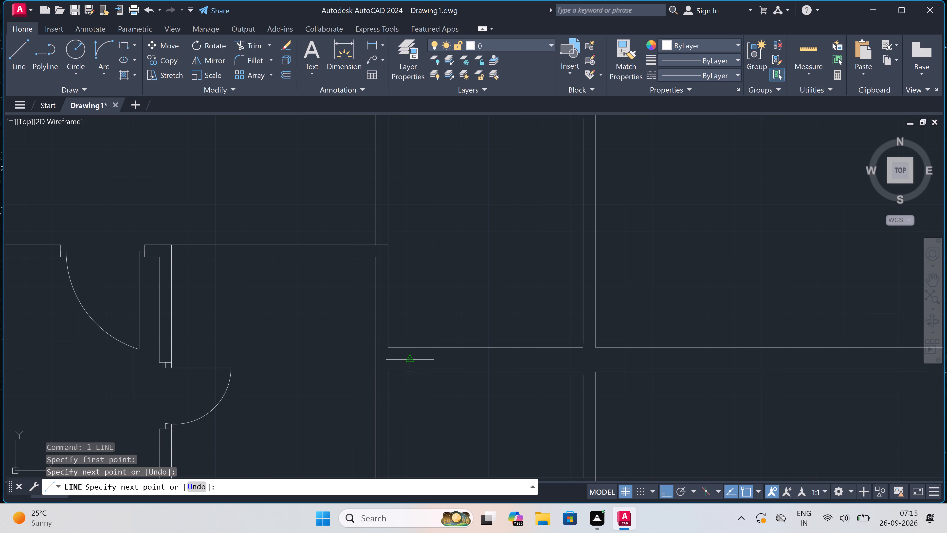
pyautogui.click(408, 360)
pyautogui.write('2"')
pyautogui.press('space')
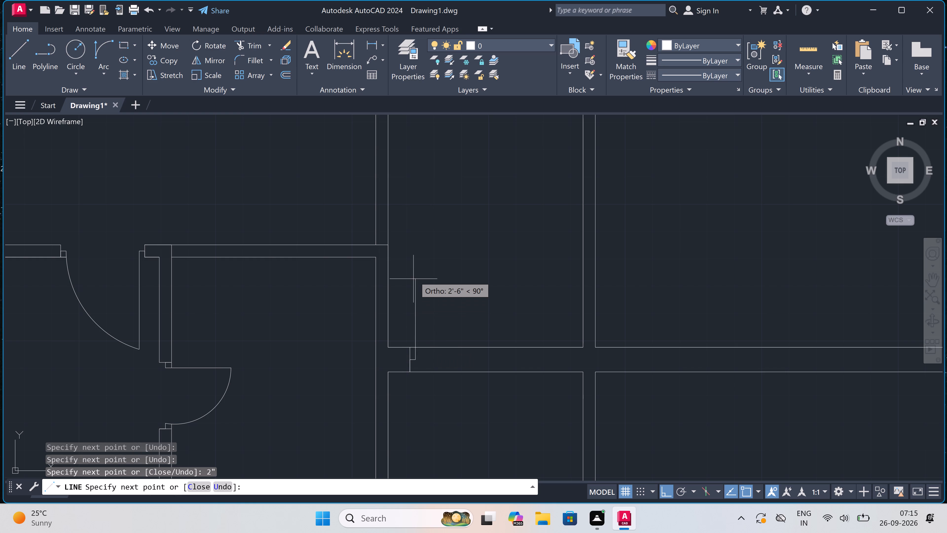
pyautogui.write("3'")
pyautogui.press('space')
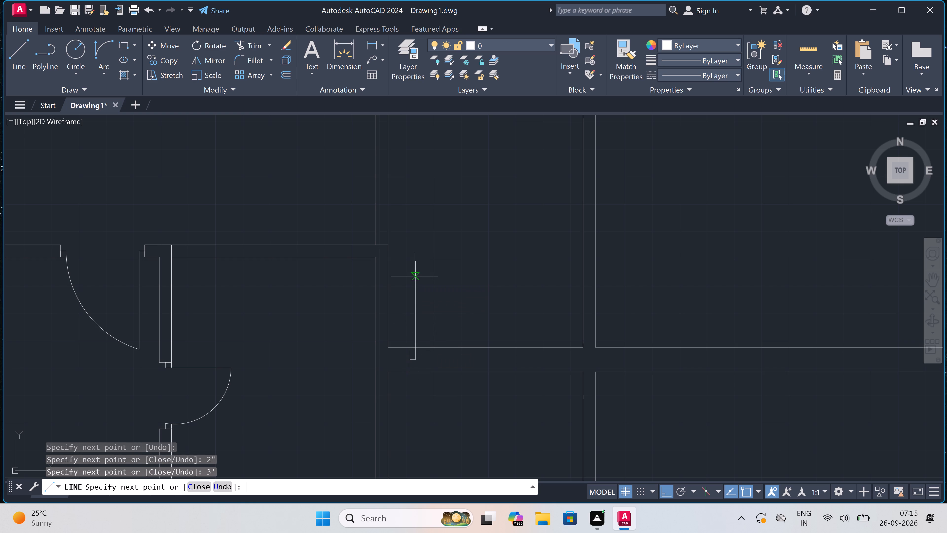
pyautogui.press('Escape')
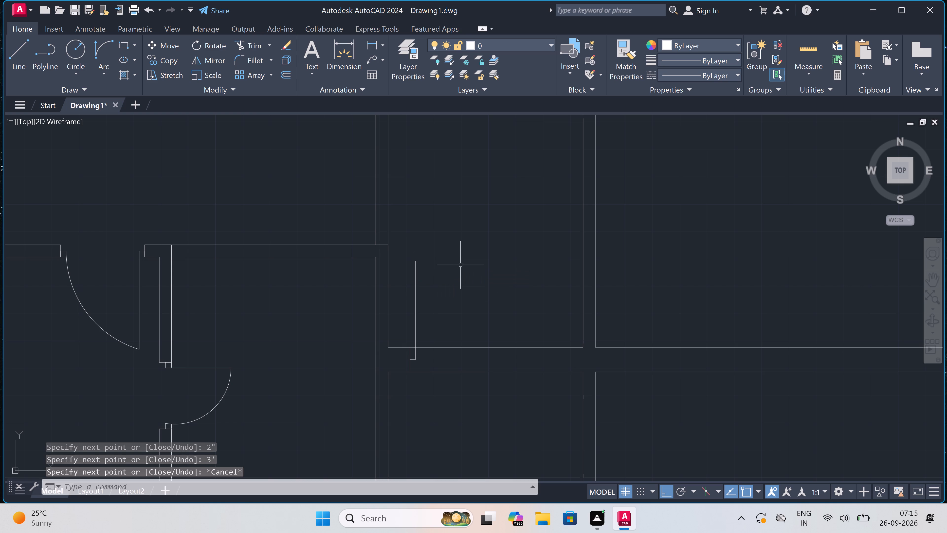
# Draw the opposite door jamb across the corridor's cross wall with a 2" return toward the opening.
pyautogui.press('space')
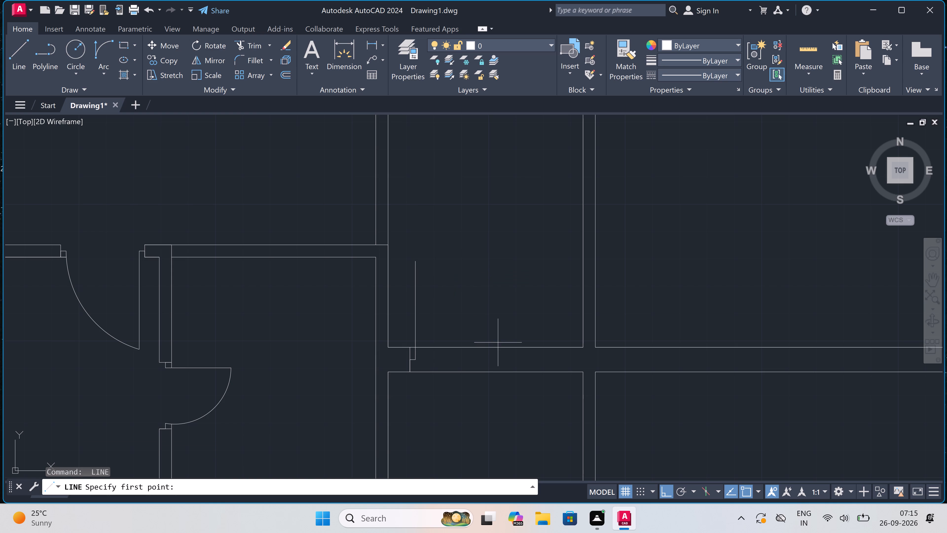
pyautogui.click(501, 347)
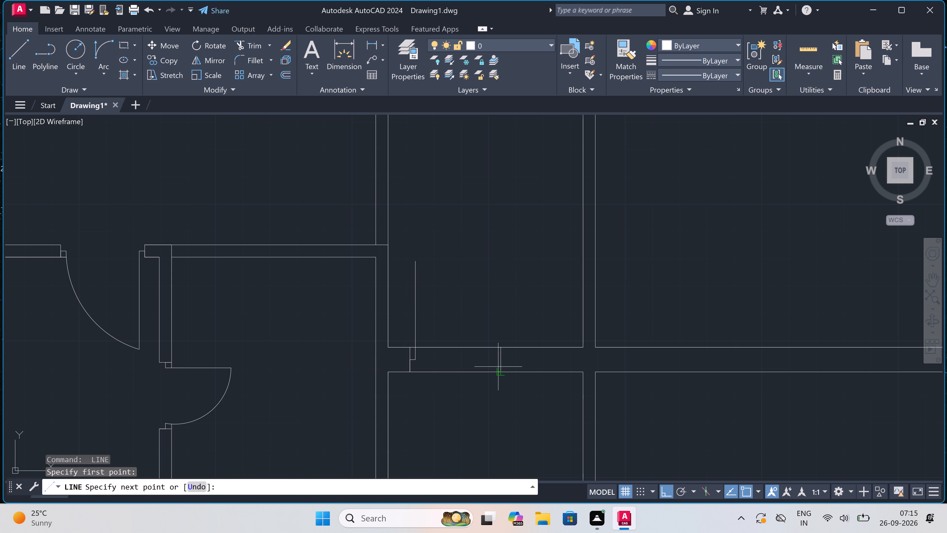
pyautogui.click(499, 370)
pyautogui.click(500, 362)
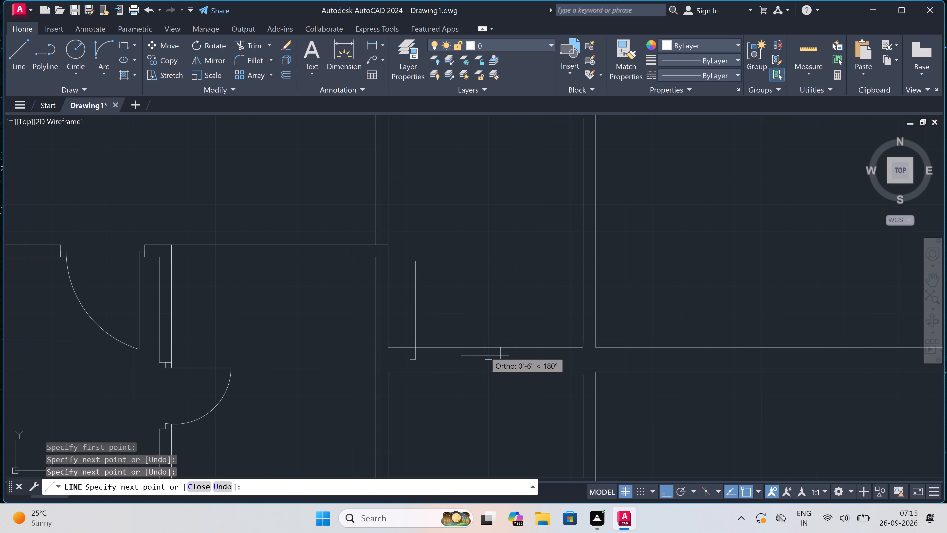
pyautogui.write('2"')
pyautogui.press('space')
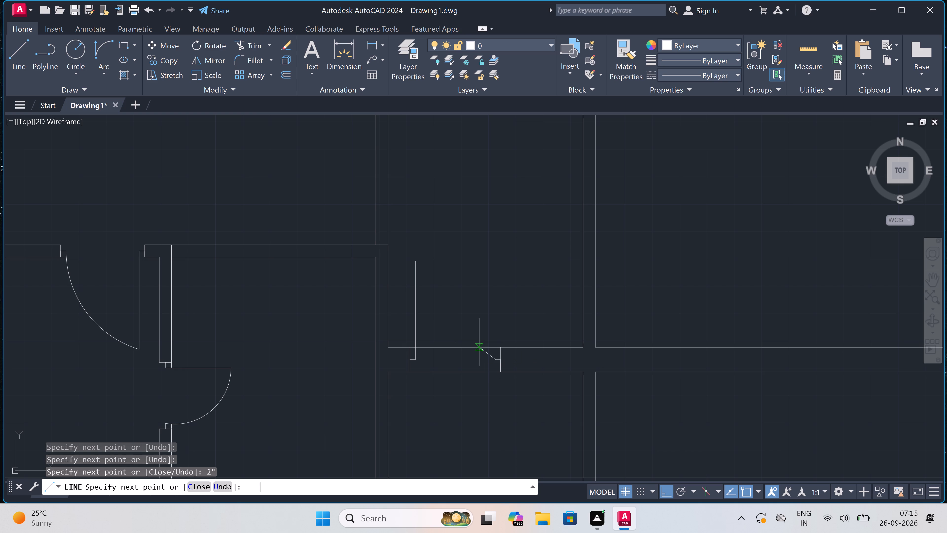
pyautogui.press('Escape')
# Draw the door swing arc from the leaf's free end to the opposite jamb's return, curving outward.
pyautogui.click(104, 50)
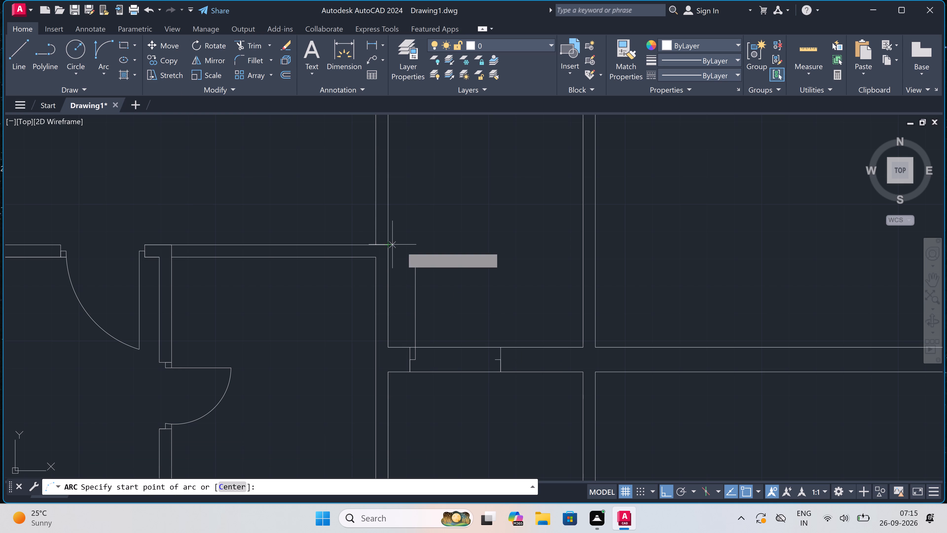
pyautogui.click(414, 259)
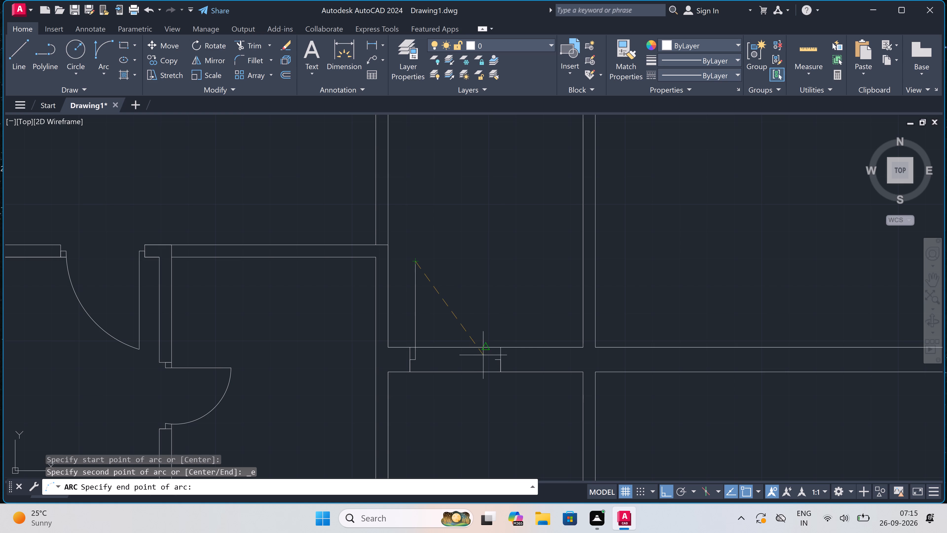
pyautogui.click(494, 363)
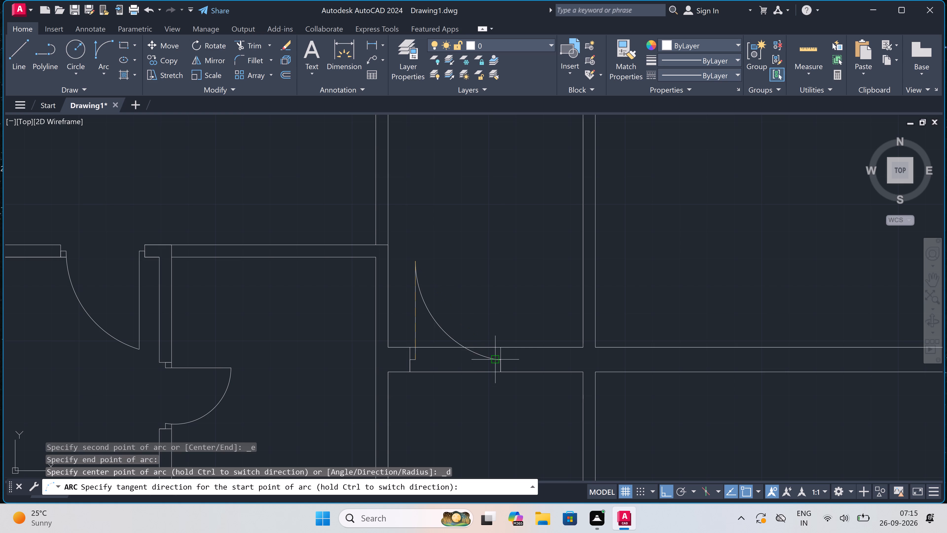
pyautogui.click(507, 294)
# Trim both cross-wall lines between the two jambs to open the corridor doorway.
pyautogui.press('t')
pyautogui.press('r')
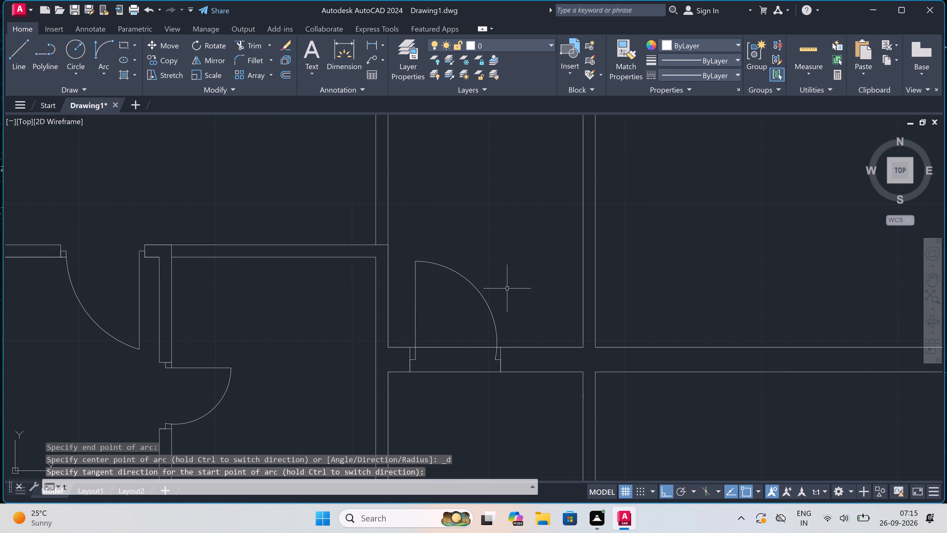
pyautogui.press('space')
pyautogui.scroll(-2, 503, 281)
pyautogui.scroll(1, 493, 305)
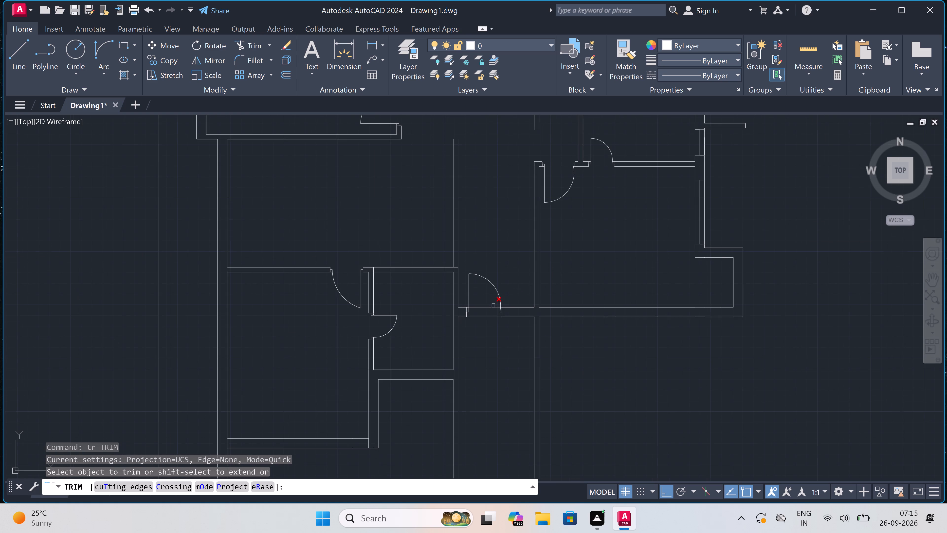
pyautogui.moveTo(489, 298); pyautogui.dragTo(489, 300)
pyautogui.click(489, 344)
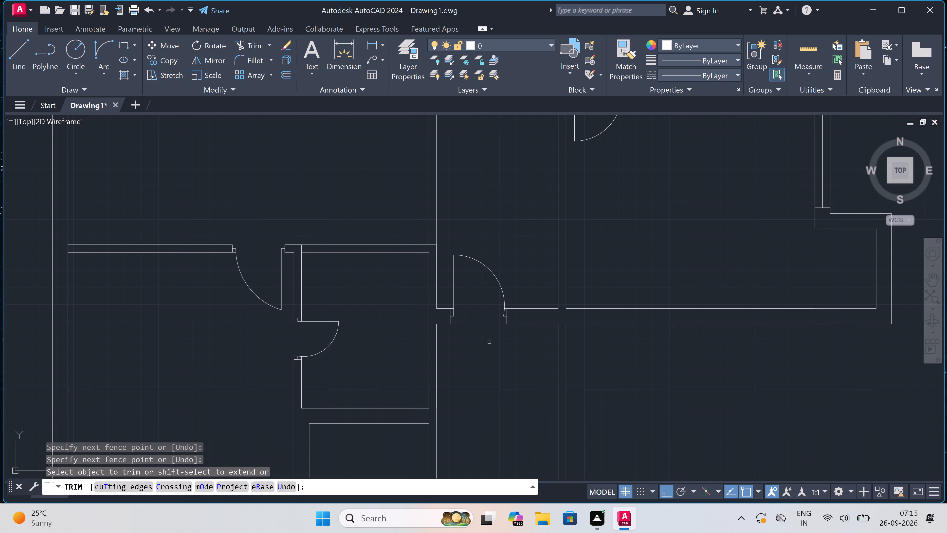
# Draw a line 7'5" up the corridor's right wall from the doored cross wall, continuing across to the left partition's far face.
pyautogui.press('Escape')
pyautogui.scroll(-2, 488, 340)
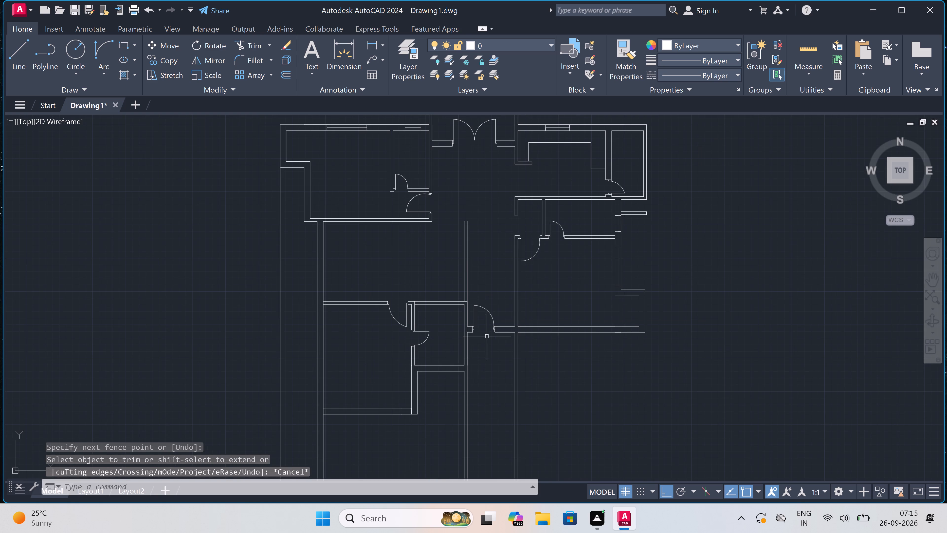
pyautogui.scroll(2, 462, 236)
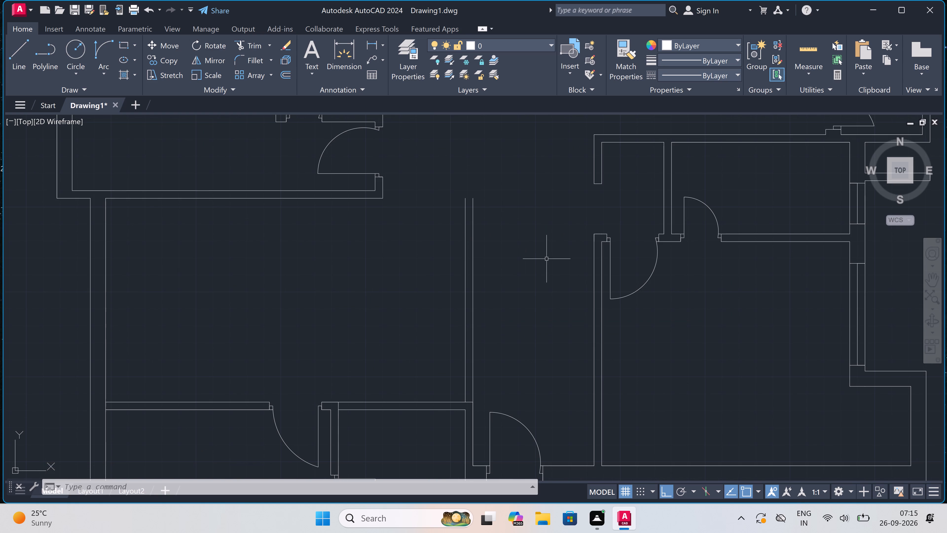
pyautogui.press('l')
pyautogui.press('space')
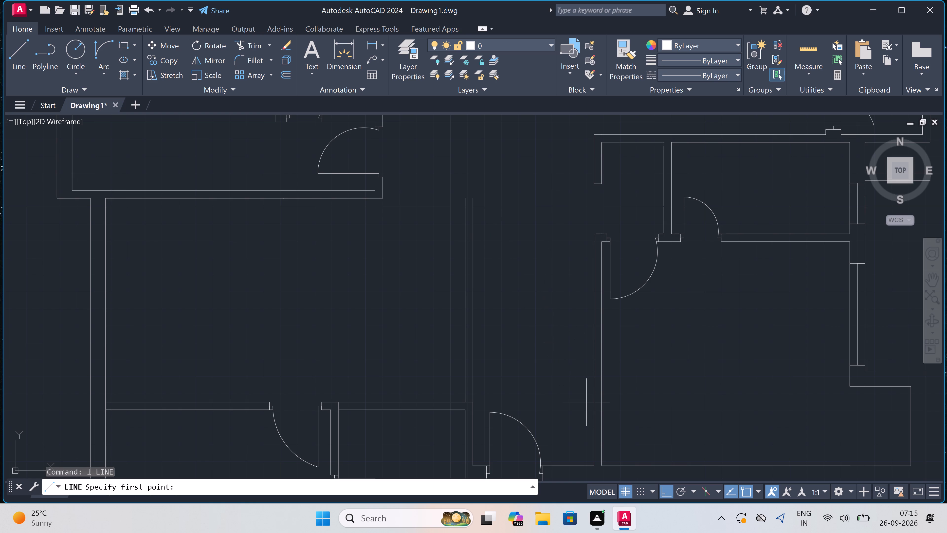
pyautogui.click(597, 464)
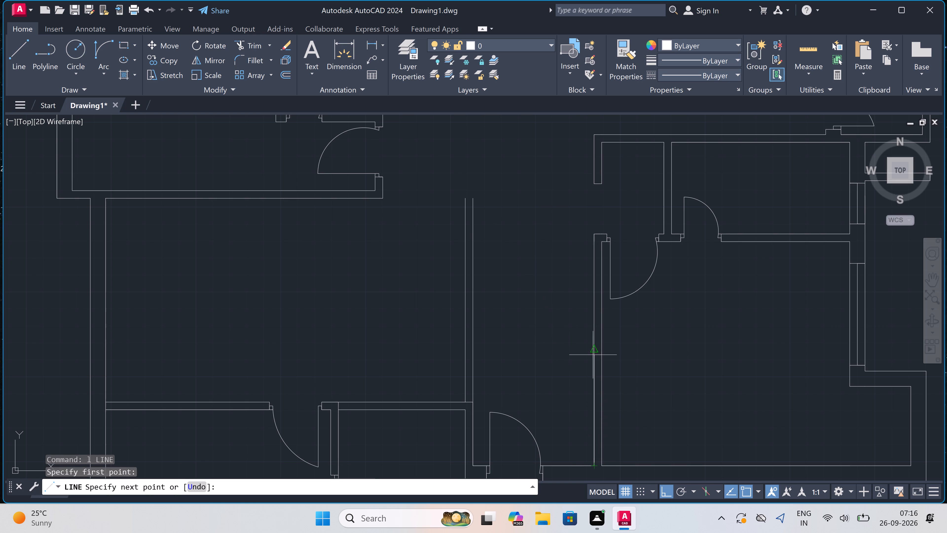
pyautogui.write('7\'5"')
pyautogui.press('space')
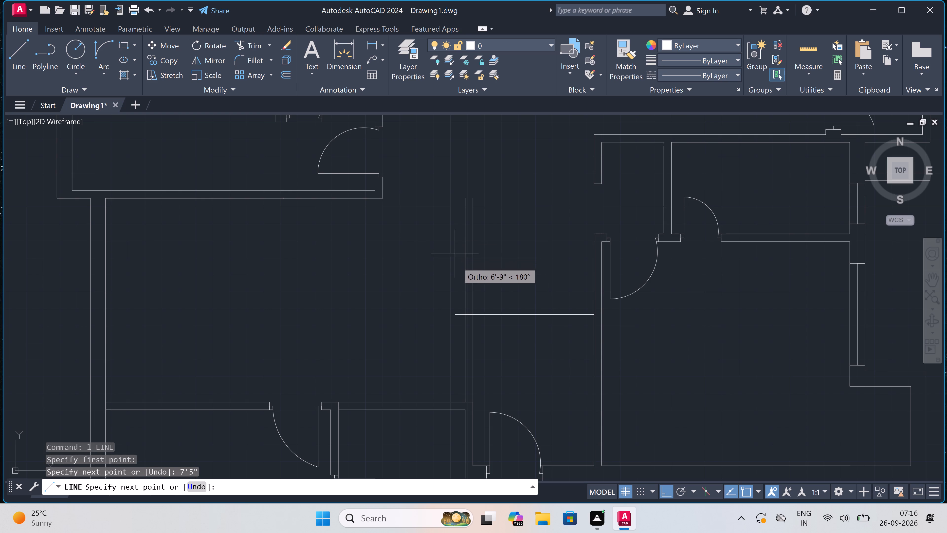
pyautogui.click(465, 313)
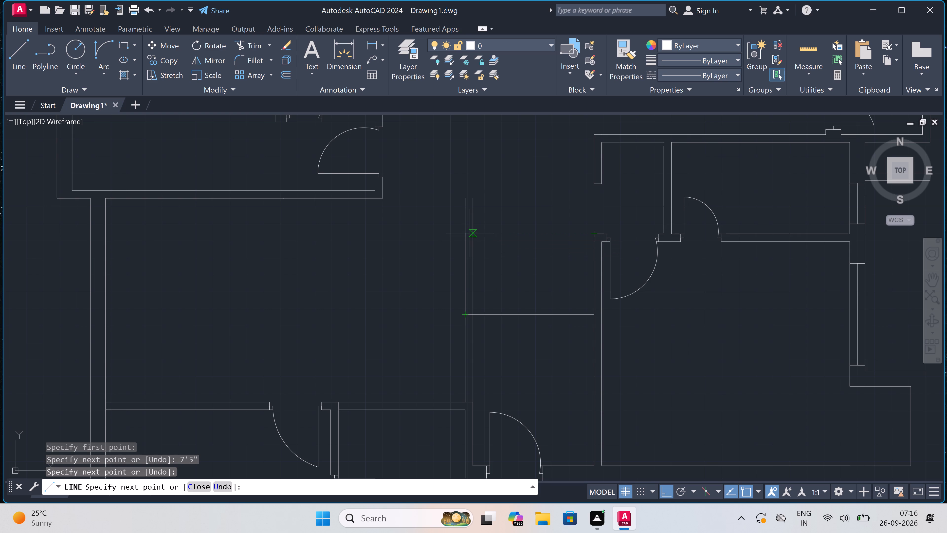
# Continue the line up the partition's left face, level with the opposite wall's end, and cap the partition across its thickness.
pyautogui.click(466, 233)
pyautogui.scroll(2, 468, 232)
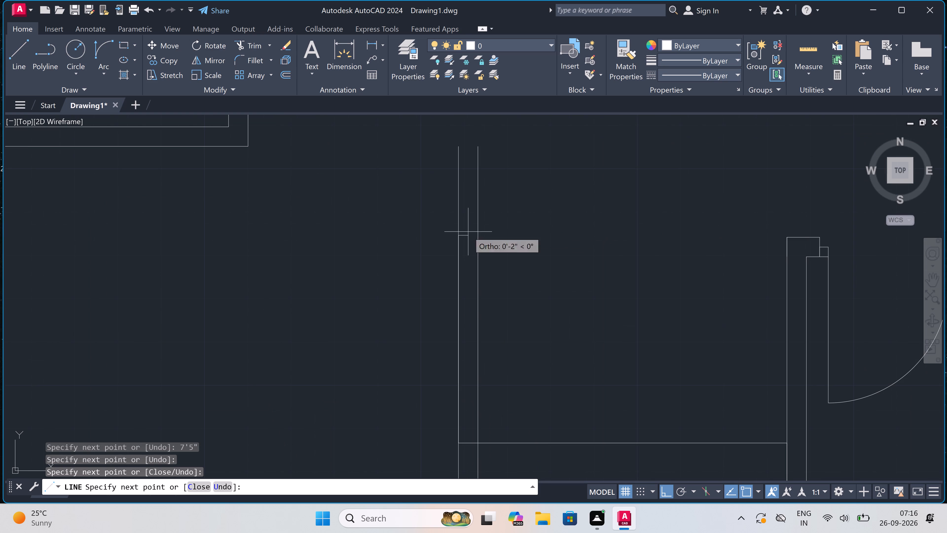
pyautogui.click(480, 234)
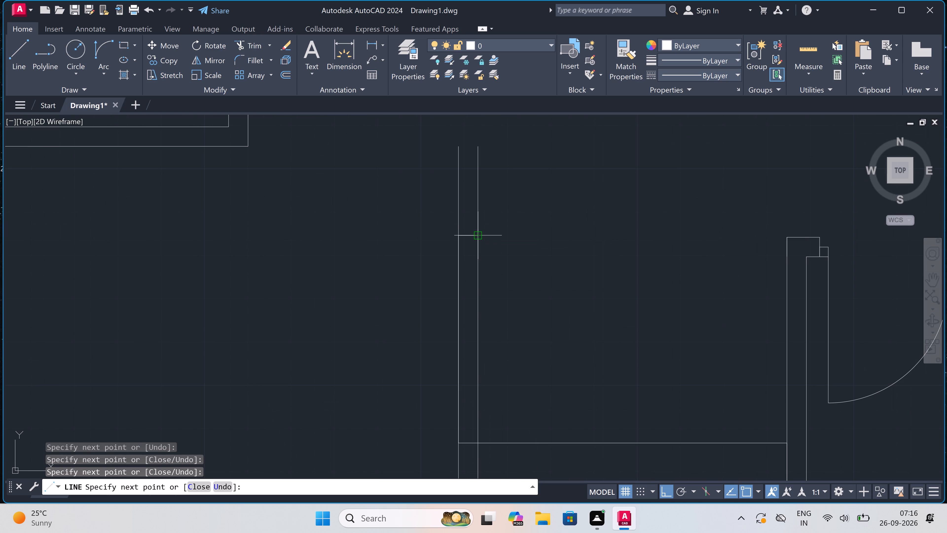
pyautogui.press('Escape')
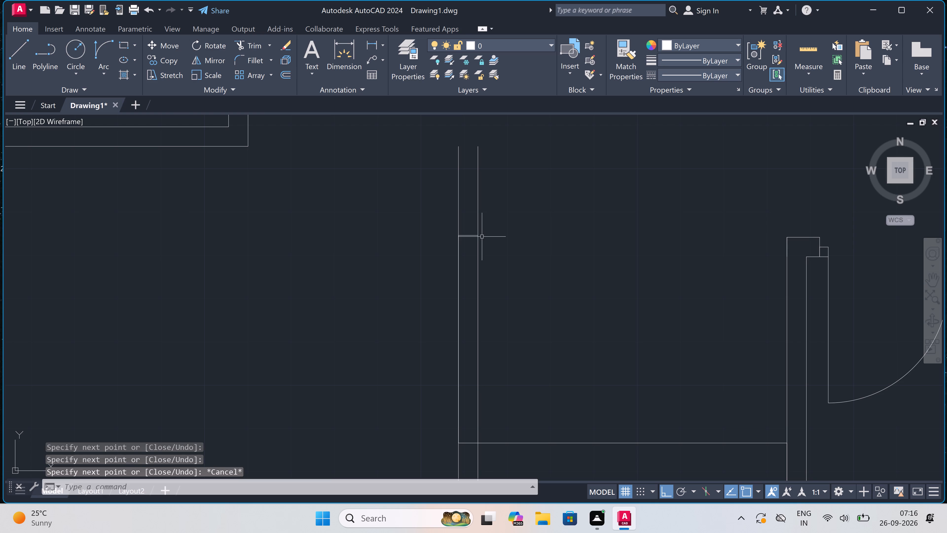
# Draw the new cross wall's upper face 4.5" above the first line, from the partition's right face to the corridor's right wall.
pyautogui.scroll(-2, 482, 237)
pyautogui.scroll(2, 473, 299)
pyautogui.press('space')
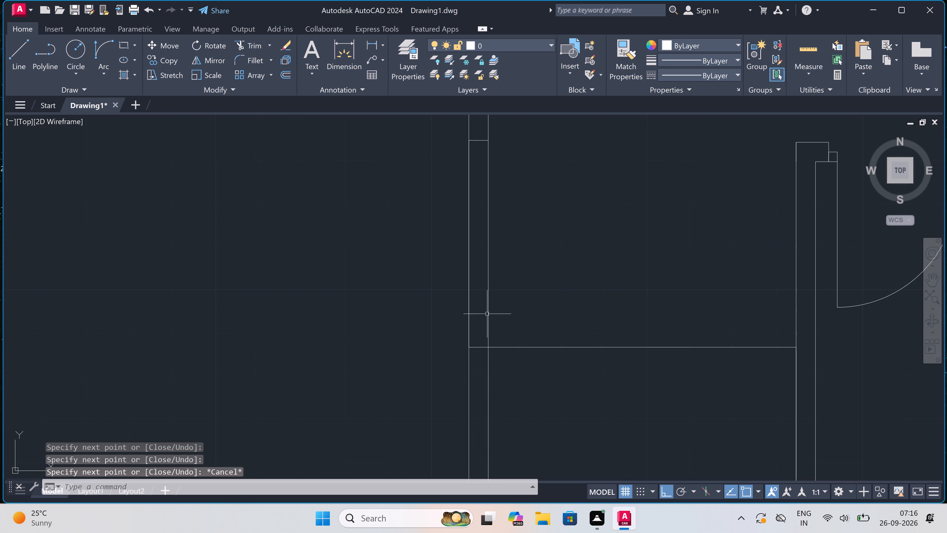
pyautogui.click(489, 347)
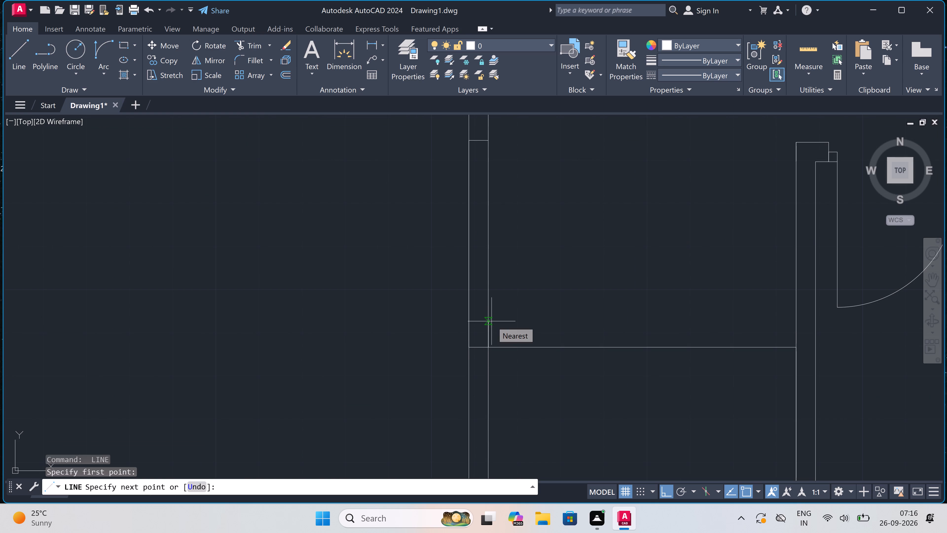
pyautogui.write('4.5"')
pyautogui.press('space')
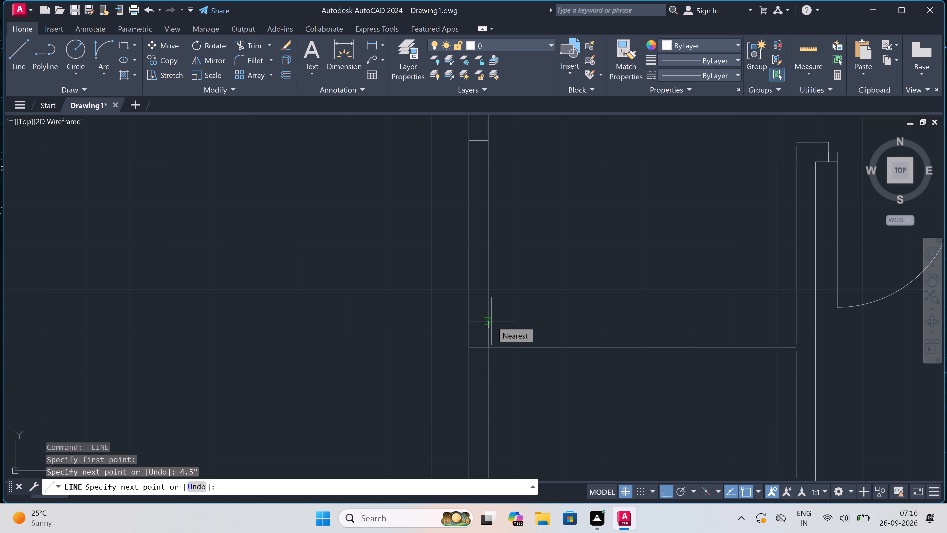
pyautogui.click(794, 331)
pyautogui.press('Escape')
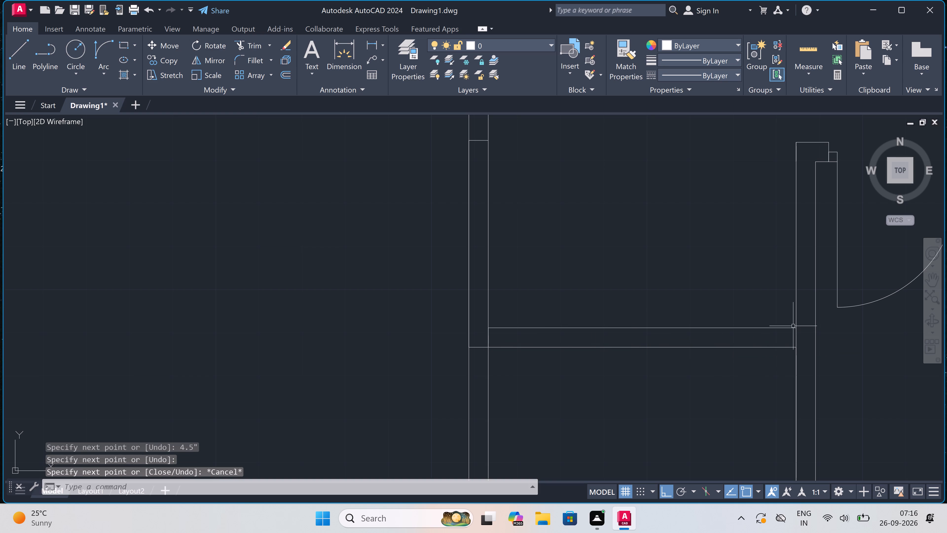
# Trim the partition below the new cross wall, above the cap line and inside their corner, leaving an L-shaped wall.
pyautogui.press('t')
pyautogui.press('r')
pyautogui.press('space')
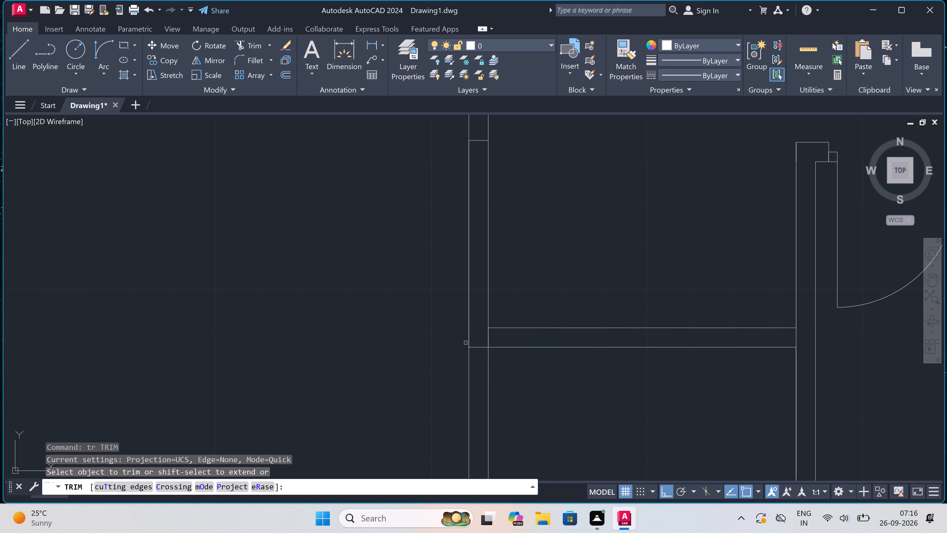
pyautogui.click(499, 340)
pyautogui.click(477, 339)
pyautogui.scroll(-3, 477, 337)
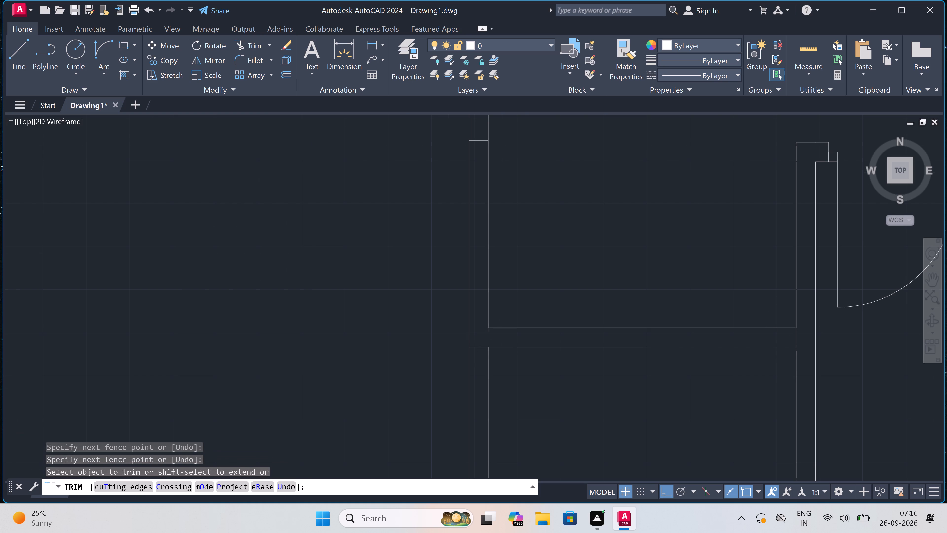
pyautogui.click(484, 365)
pyautogui.click(463, 366)
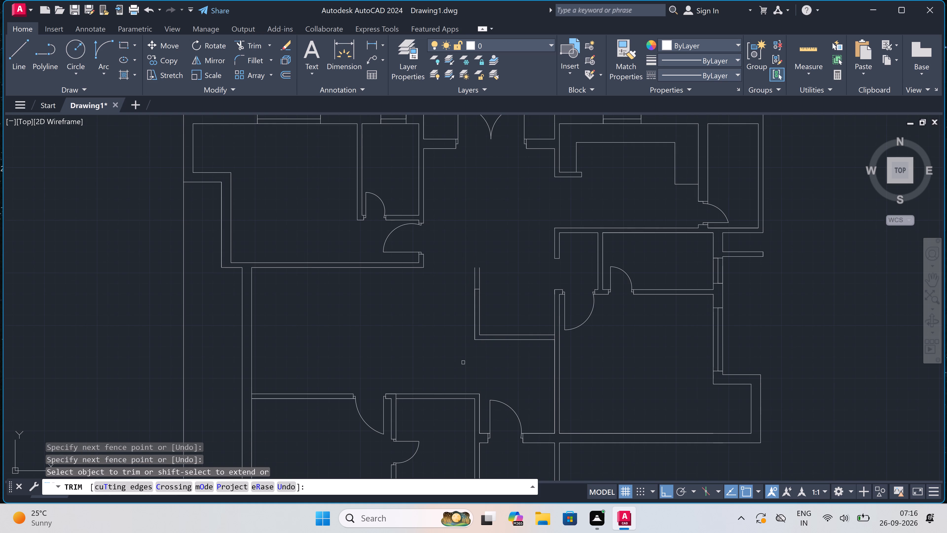
pyautogui.scroll(2, 473, 261)
pyautogui.click(457, 297)
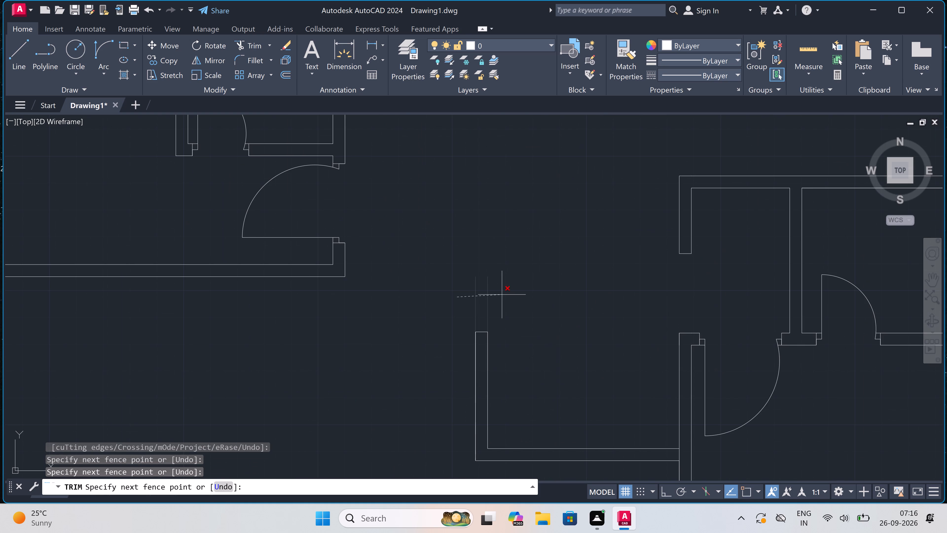
pyautogui.click(505, 294)
pyautogui.press('Escape')
# Extend the lower line of the lower-left room's short bottom wall to the outer face of the left wall.
pyautogui.scroll(-4, 493, 284)
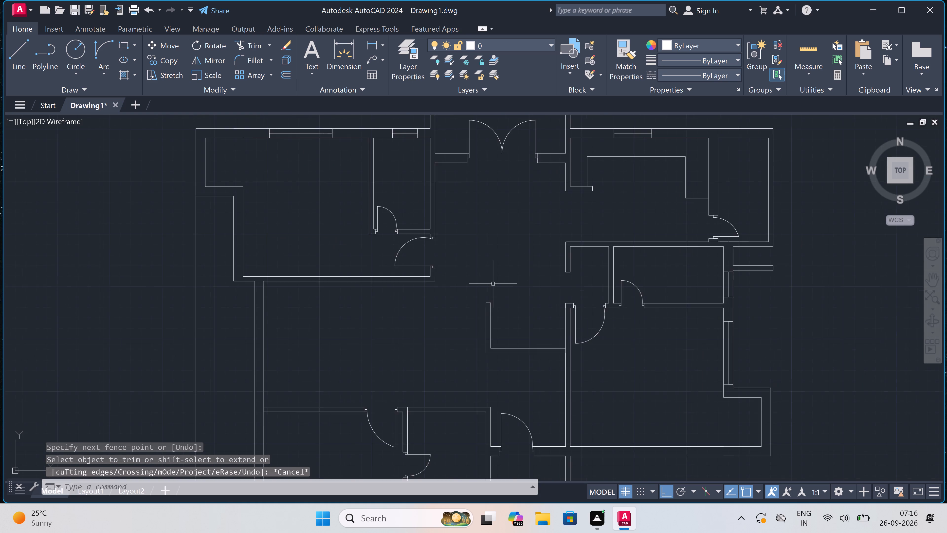
pyautogui.scroll(-1, 487, 286)
pyautogui.scroll(2, 487, 286)
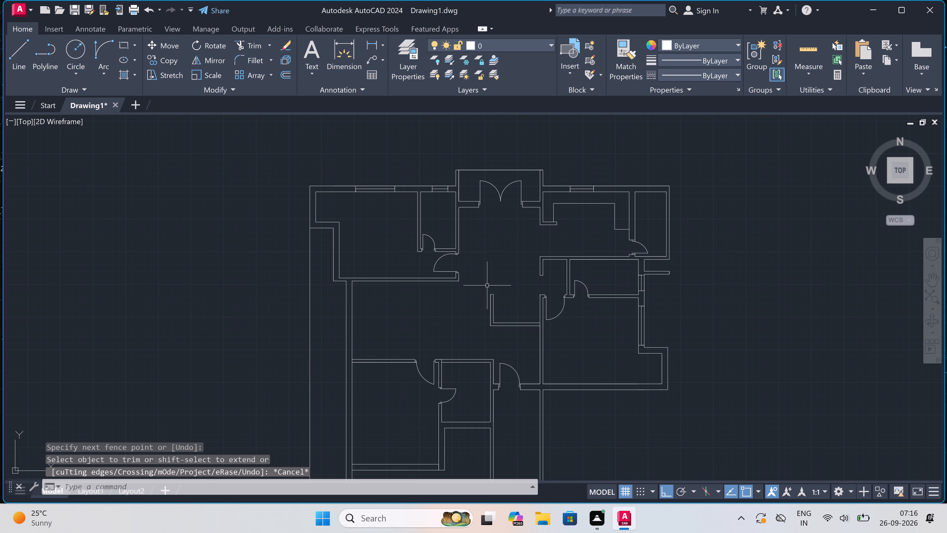
pyautogui.scroll(-2, 487, 286)
pyautogui.scroll(3, 487, 353)
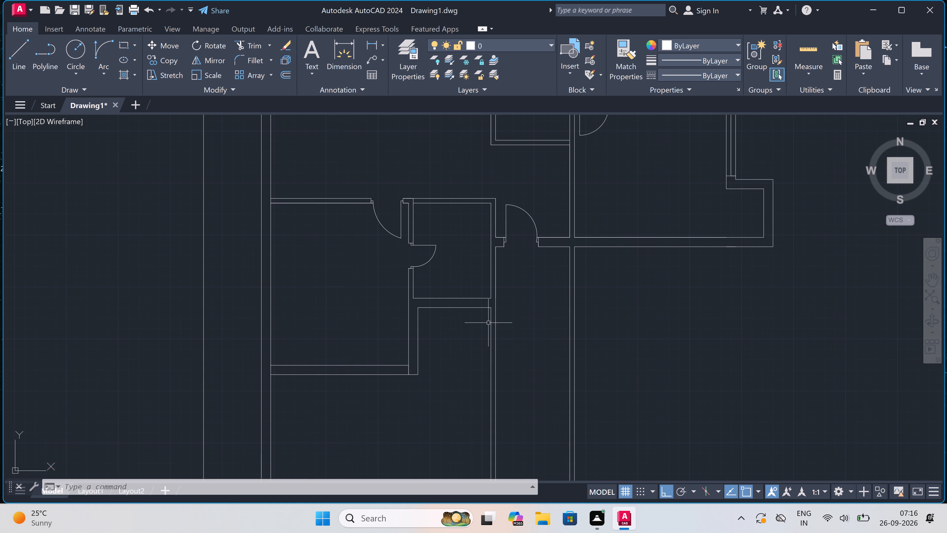
pyautogui.scroll(-1, 488, 323)
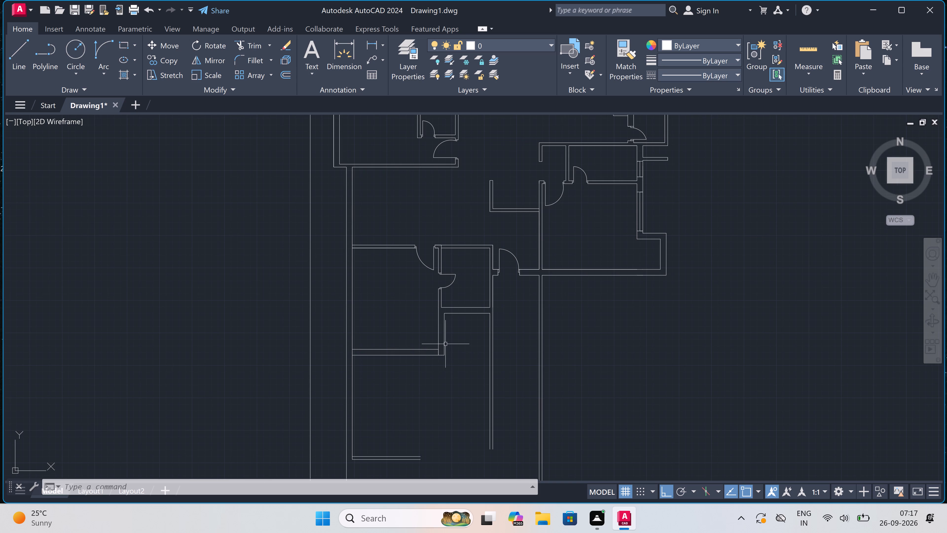
pyautogui.scroll(-1, 410, 346)
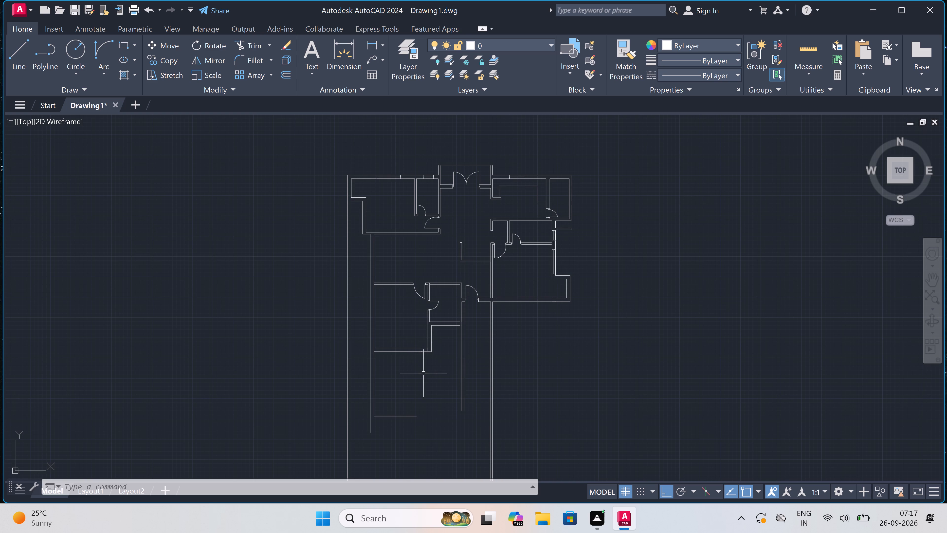
pyautogui.scroll(1, 423, 373)
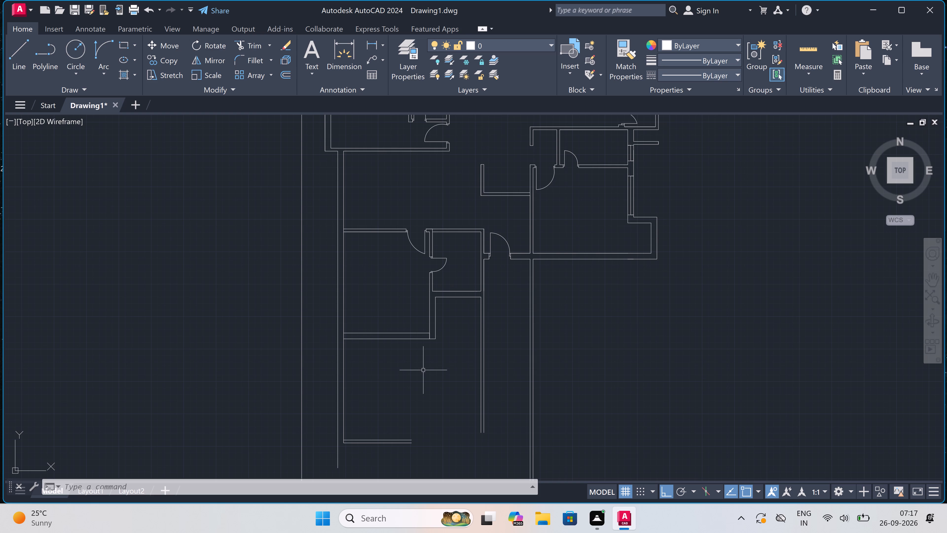
pyautogui.write('ex')
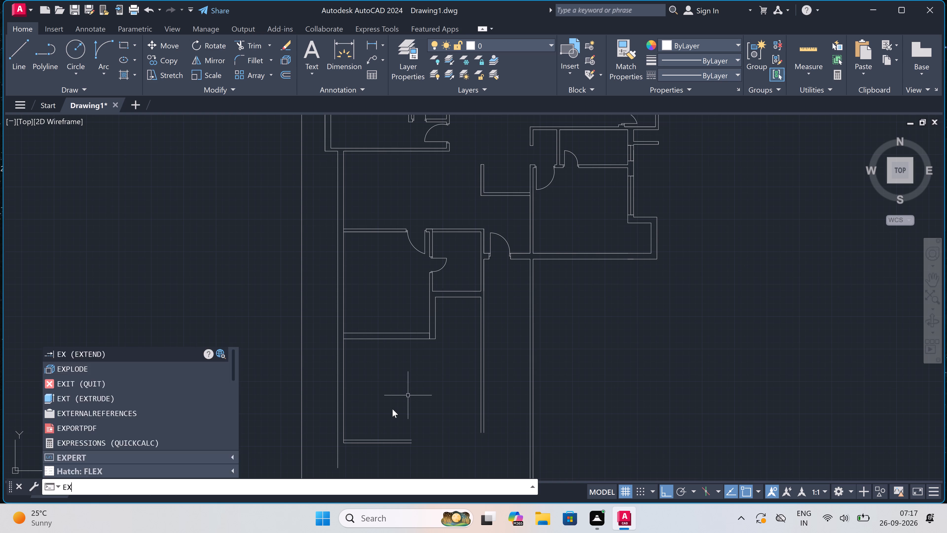
pyautogui.press('space')
pyautogui.scroll(1, 369, 436)
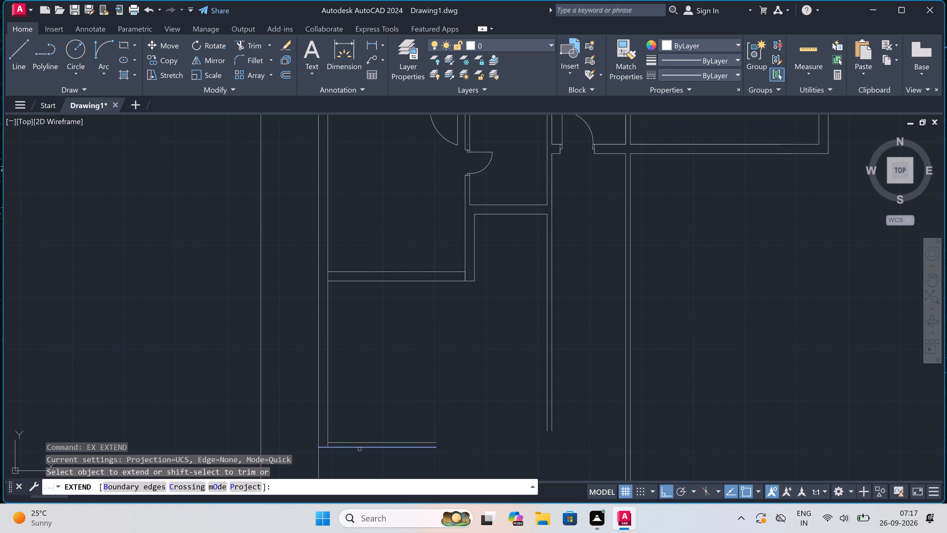
pyautogui.click(360, 449)
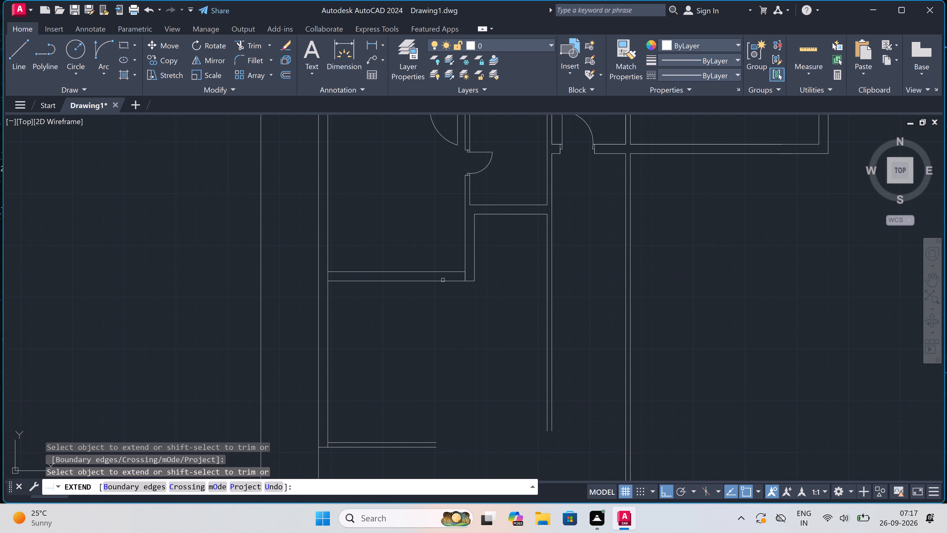
pyautogui.click(445, 265)
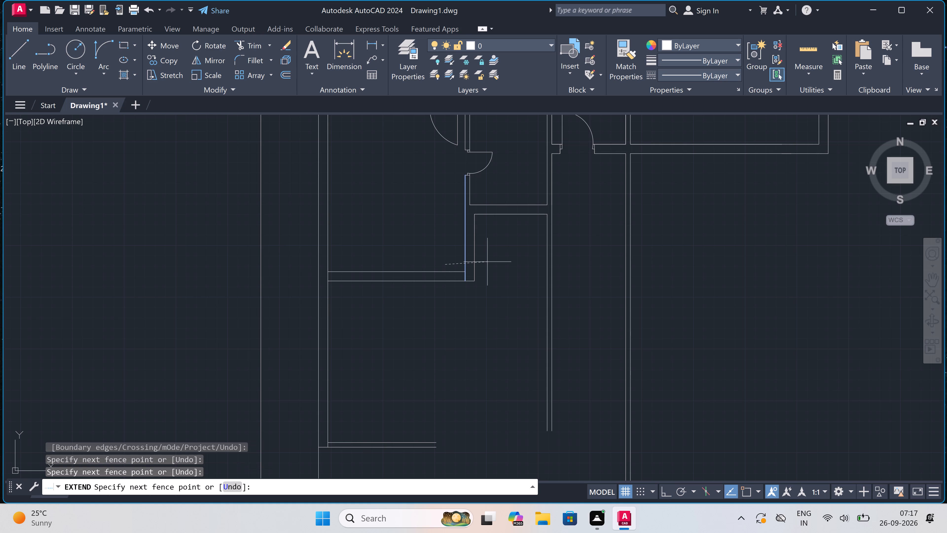
pyautogui.press('Escape')
# Draw the lower-left room's right side down from the upper wall's corner to the bottom wall's level, and join it to the upper line's end.
pyautogui.scroll(-2, 474, 318)
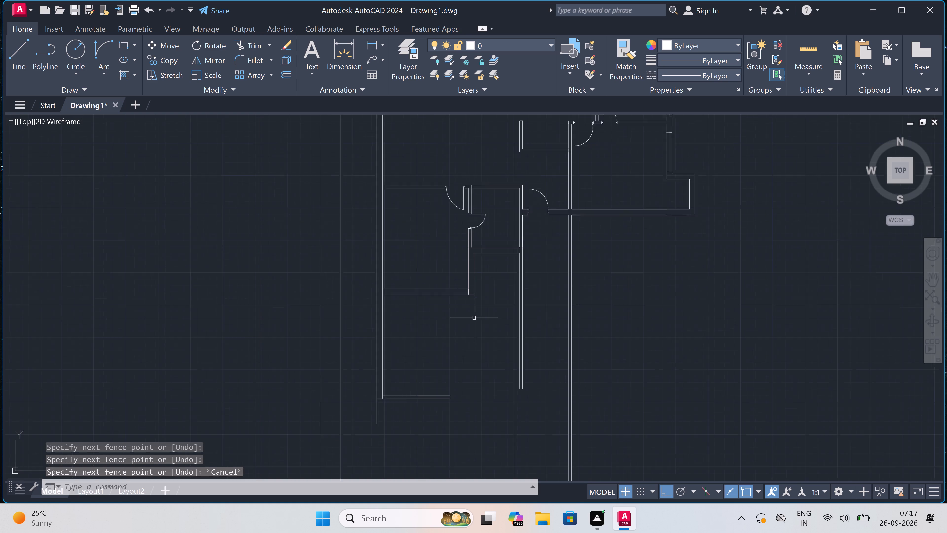
pyautogui.press('l')
pyautogui.press('space')
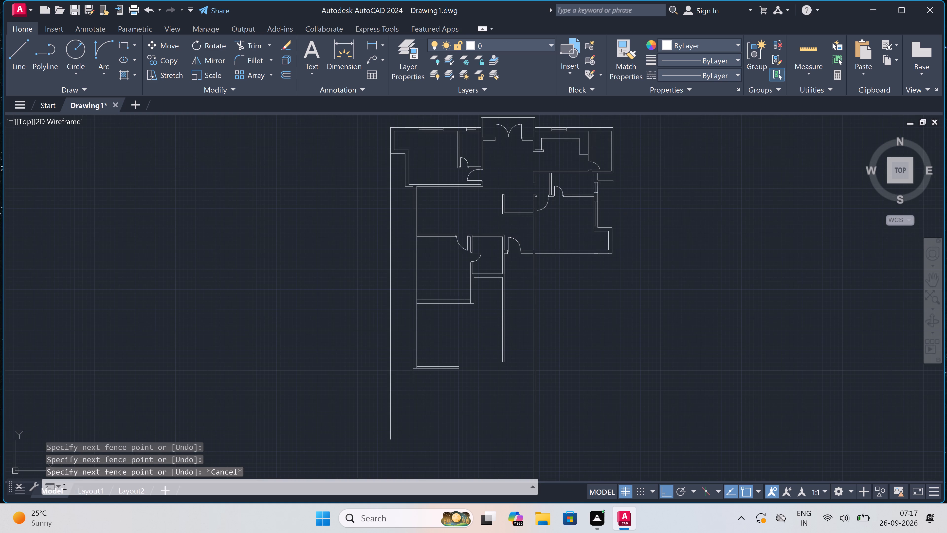
pyautogui.scroll(1, 463, 292)
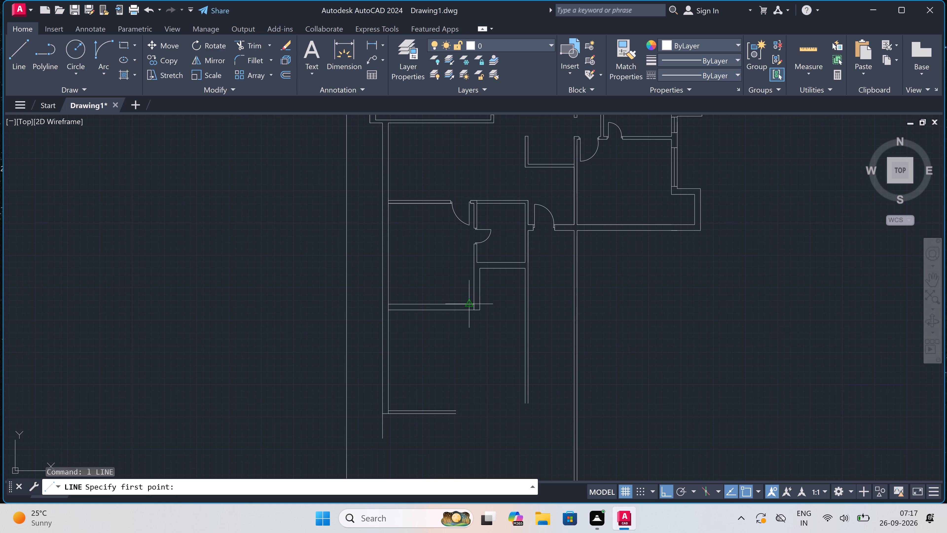
pyautogui.scroll(3, 475, 310)
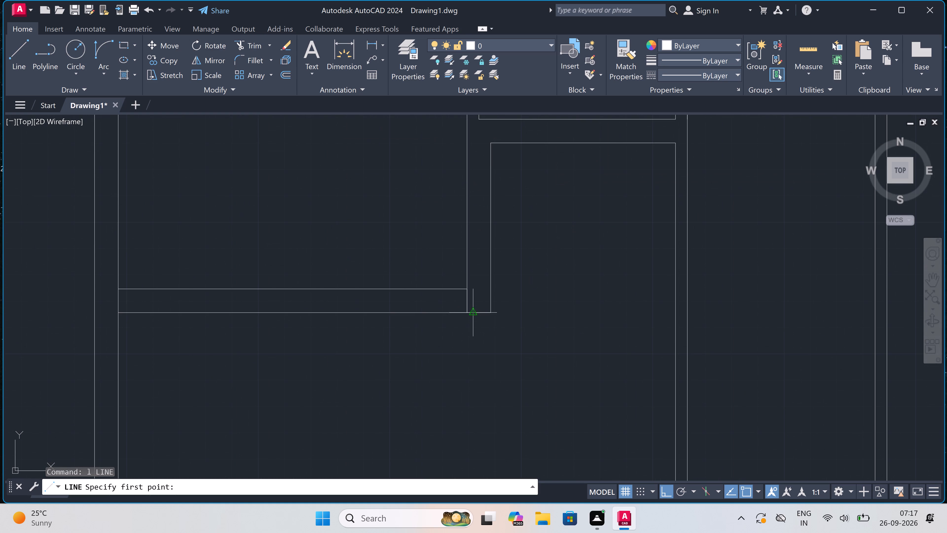
pyautogui.click(469, 311)
pyautogui.scroll(-3, 469, 311)
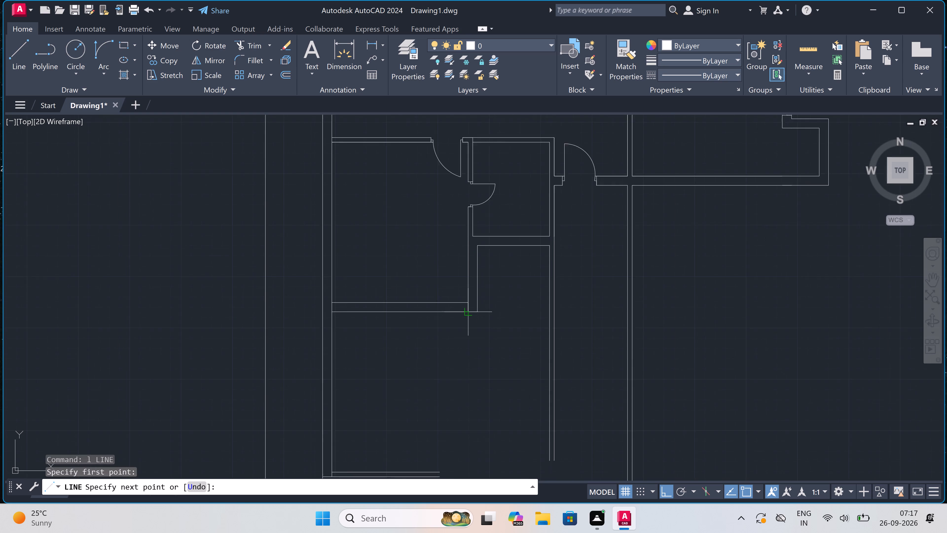
pyautogui.scroll(3, 463, 410)
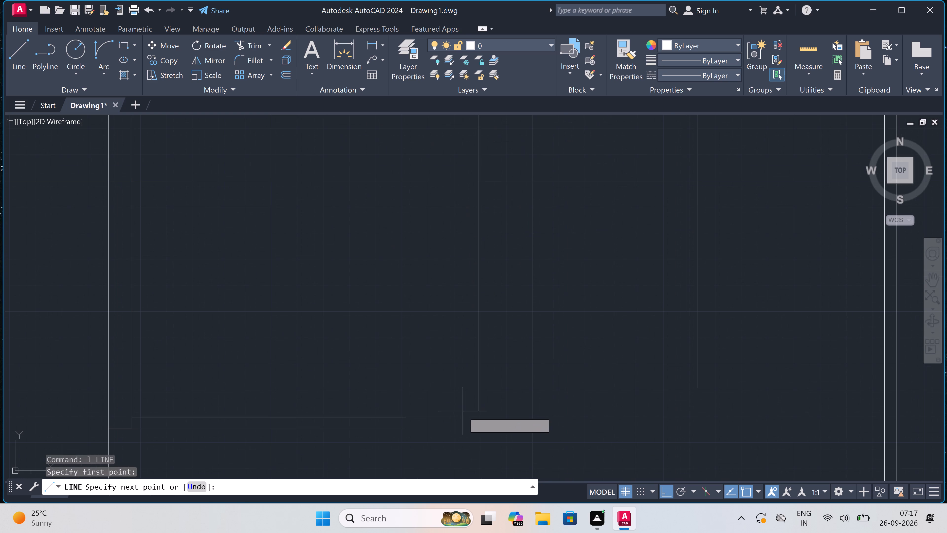
pyautogui.click(479, 418)
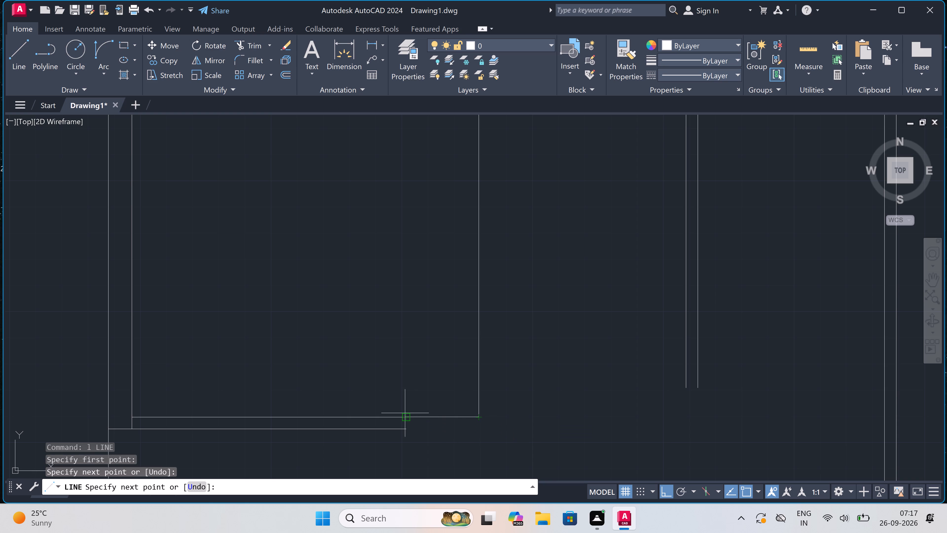
pyautogui.click(406, 420)
pyautogui.press('Escape')
# Extend the lower line of the lower-left room's bottom wall to the room's right side and close the wall end.
pyautogui.press('space')
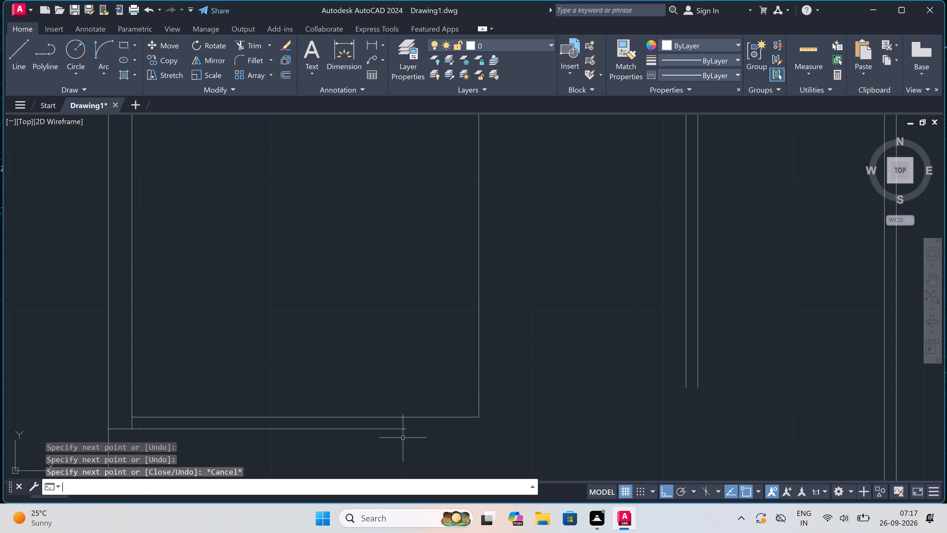
pyautogui.click(406, 431)
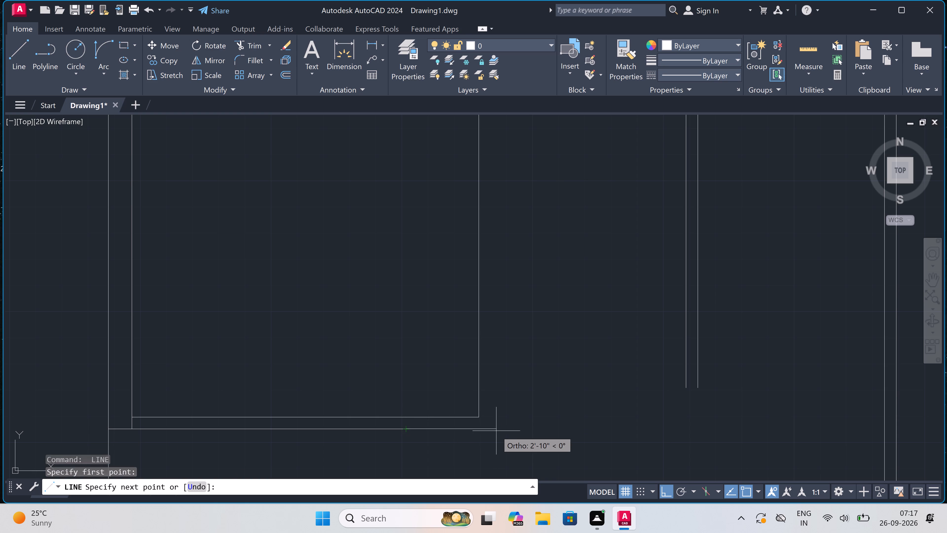
pyautogui.click(477, 431)
pyautogui.click(480, 413)
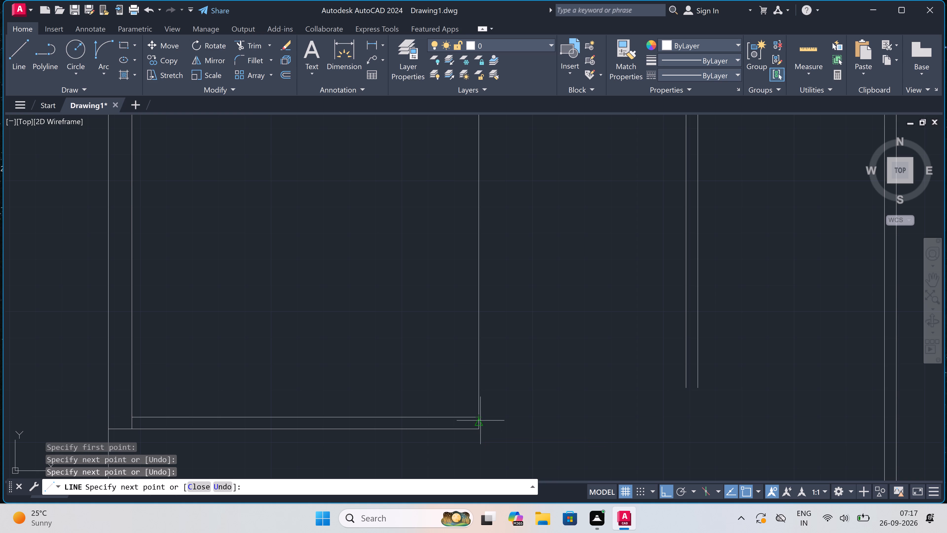
# Draw the right wall's outer face 4.5" outside the lower-left room's right side, up to the cross wall's lower line.
pyautogui.moveTo(480, 430); pyautogui.dragTo(485, 430)
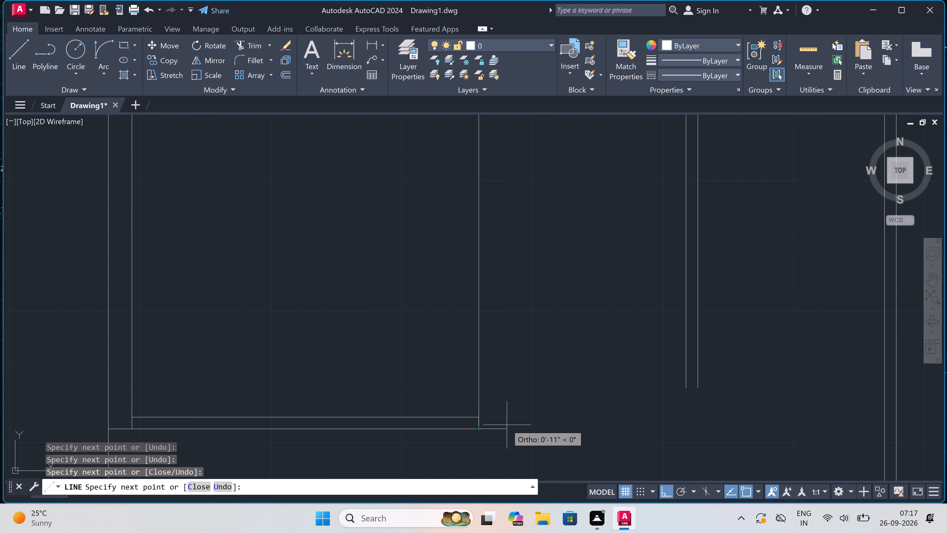
pyautogui.write('4.5"')
pyautogui.press('space')
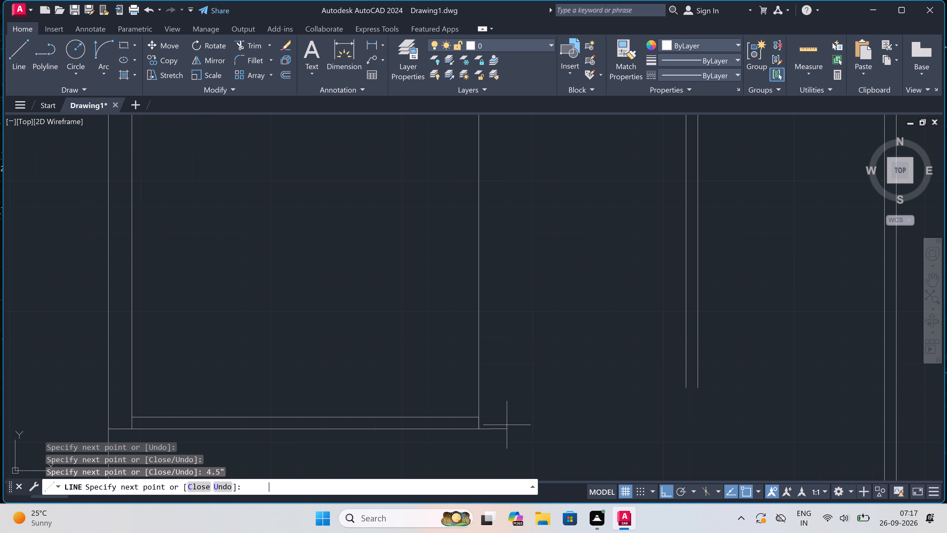
pyautogui.scroll(-3, 496, 343)
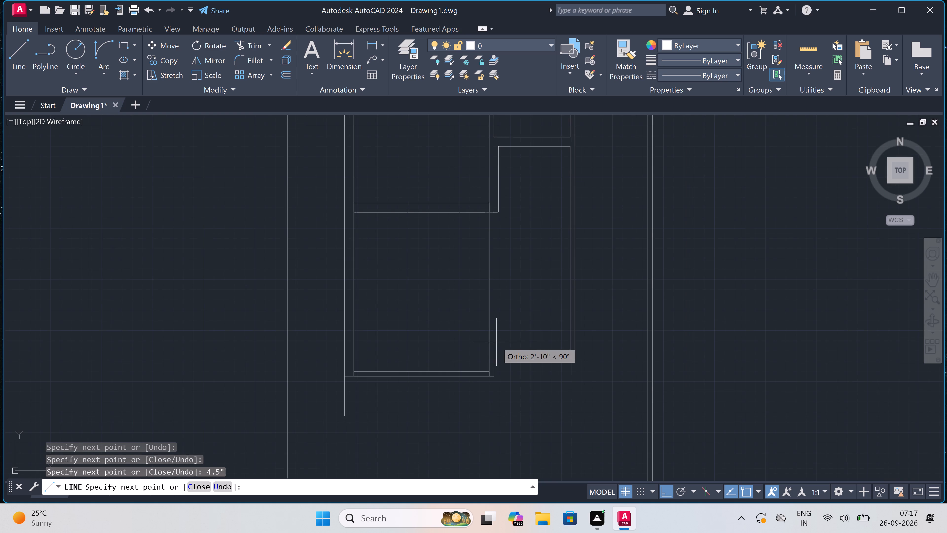
pyautogui.scroll(2, 494, 230)
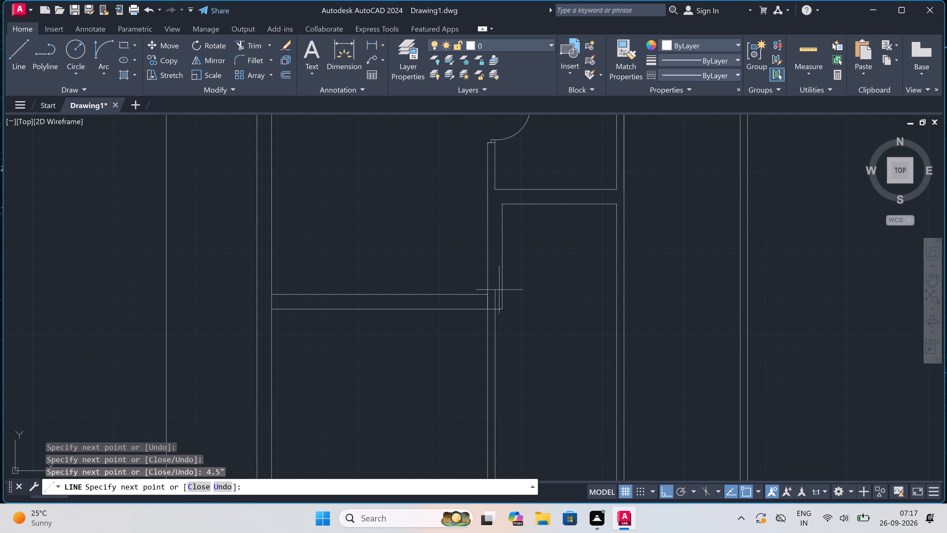
pyautogui.scroll(2, 494, 310)
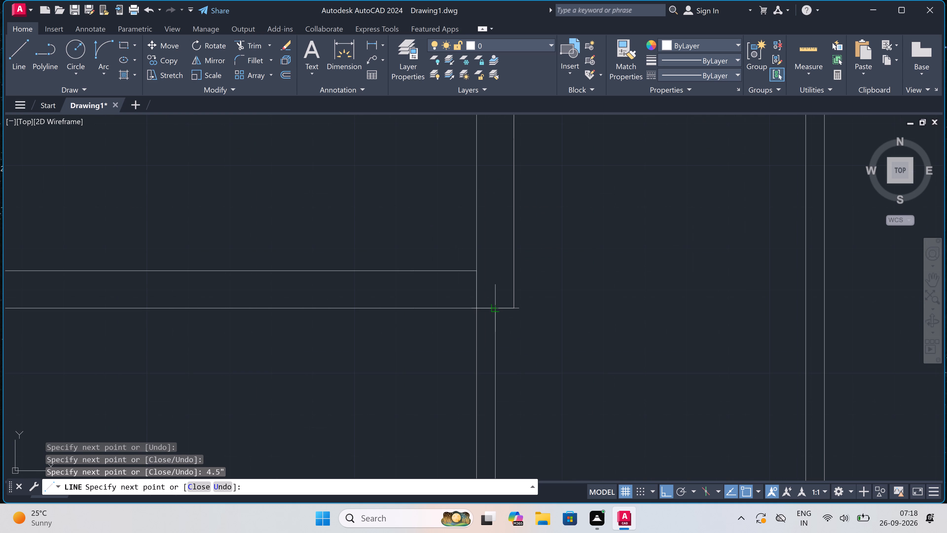
pyautogui.click(494, 307)
pyautogui.press('Escape')
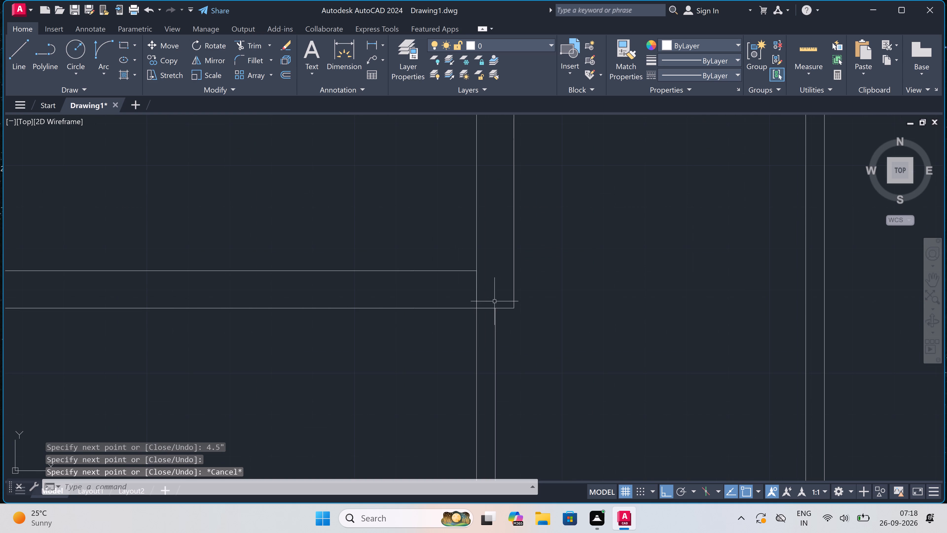
# Trim the line crossing the cross wall and the segment between the new 4.5" wall's faces to open the junction.
pyautogui.press('t')
pyautogui.write('r')
pyautogui.press('space')
pyautogui.click(491, 293)
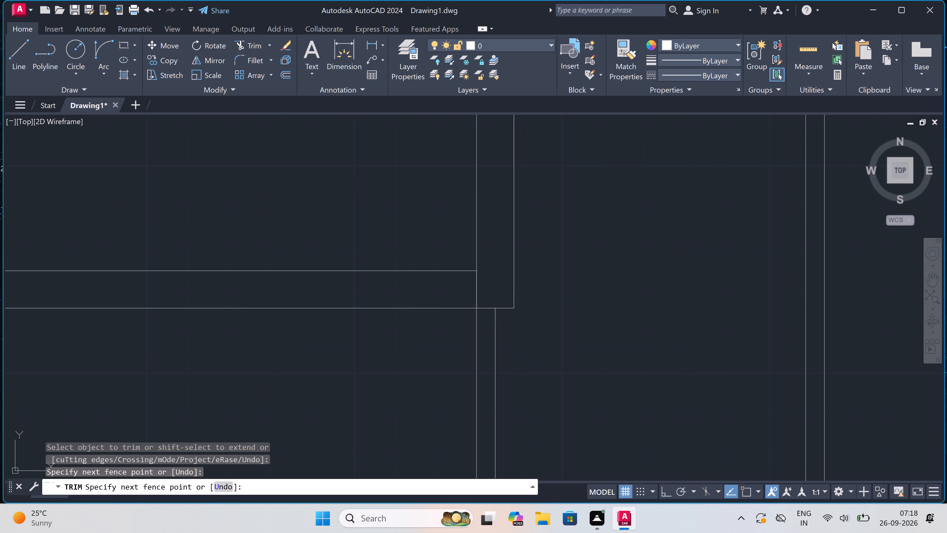
pyautogui.click(469, 284)
pyautogui.click(485, 299)
pyautogui.click(486, 334)
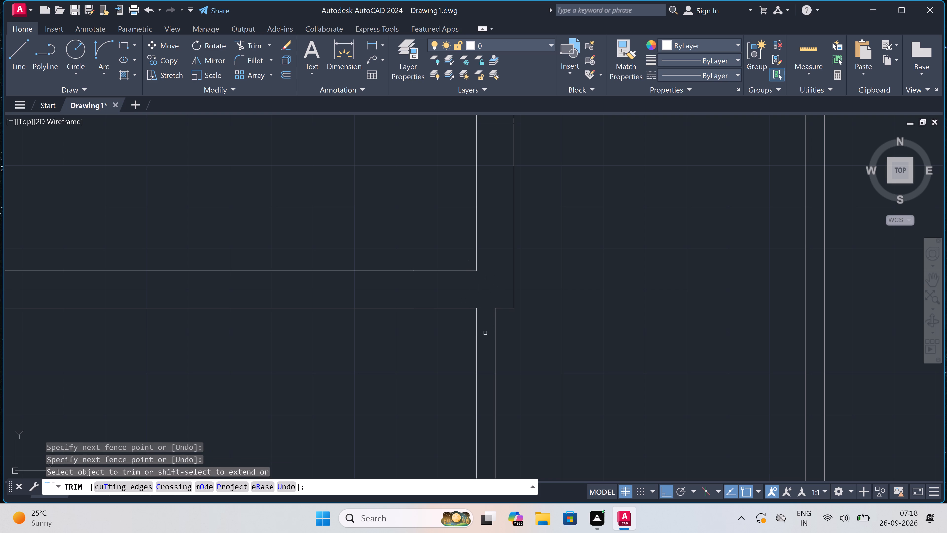
pyautogui.scroll(-1, 486, 334)
pyautogui.press('Escape')
# Draw the middle room's left side about 3'-6" down from the wall corner, and its bottom line across to the right wall.
pyautogui.scroll(-2, 486, 328)
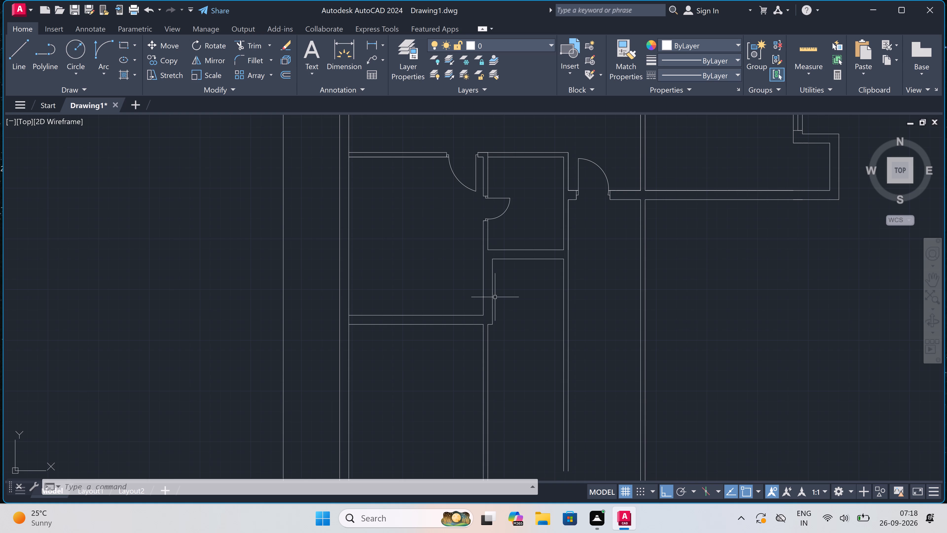
pyautogui.press('l')
pyautogui.press('space')
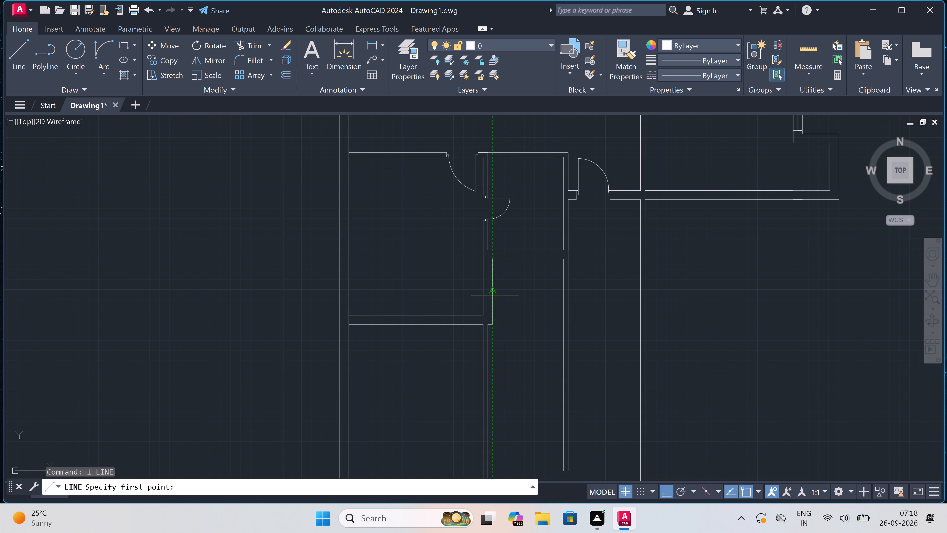
pyautogui.scroll(2, 491, 327)
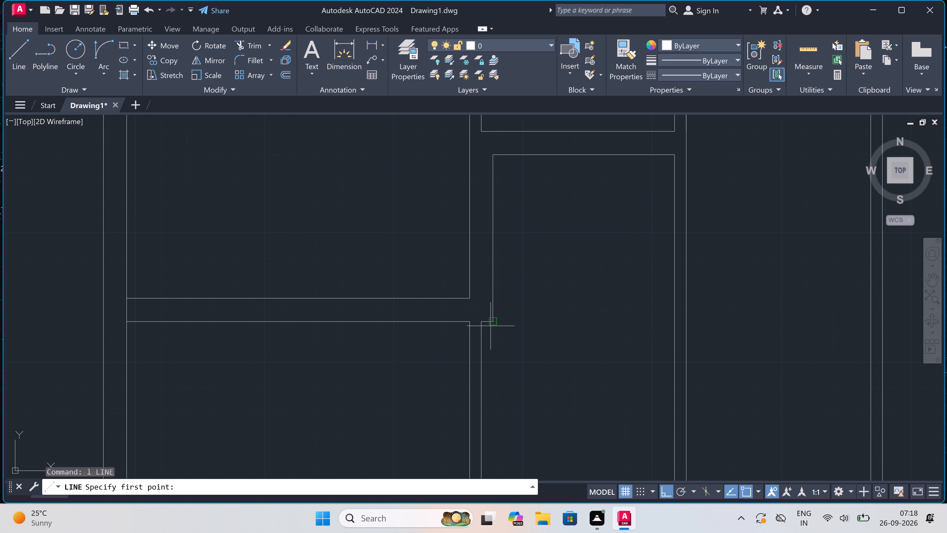
pyautogui.click(491, 324)
pyautogui.scroll(-2, 492, 324)
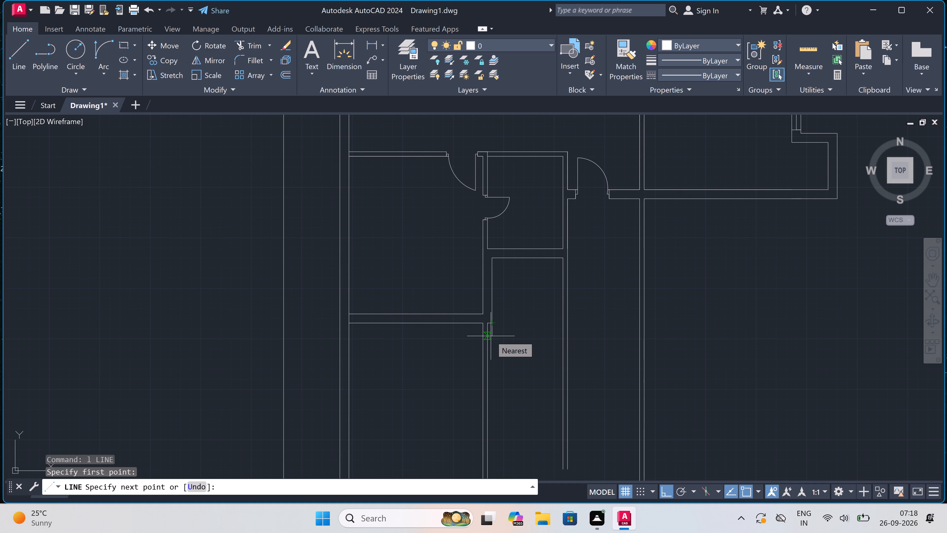
pyautogui.click(495, 364)
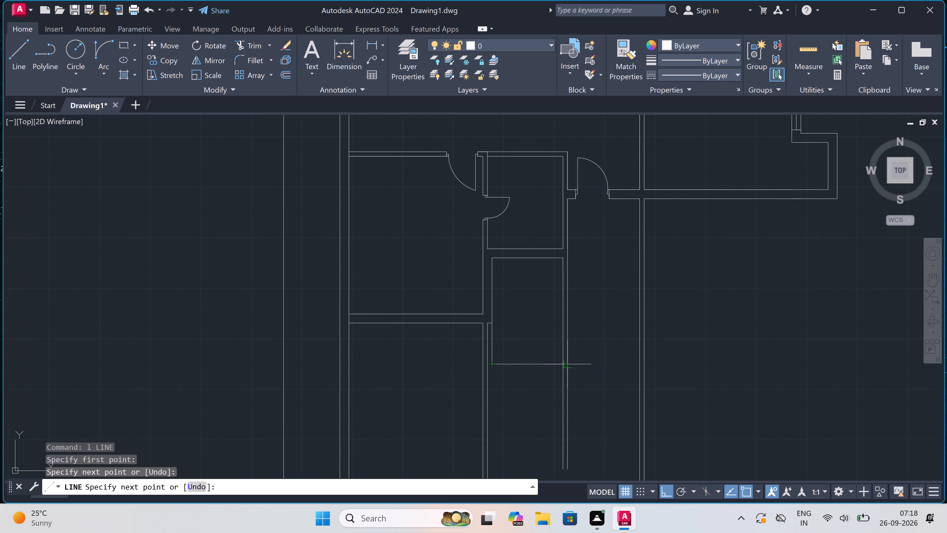
pyautogui.scroll(2, 568, 366)
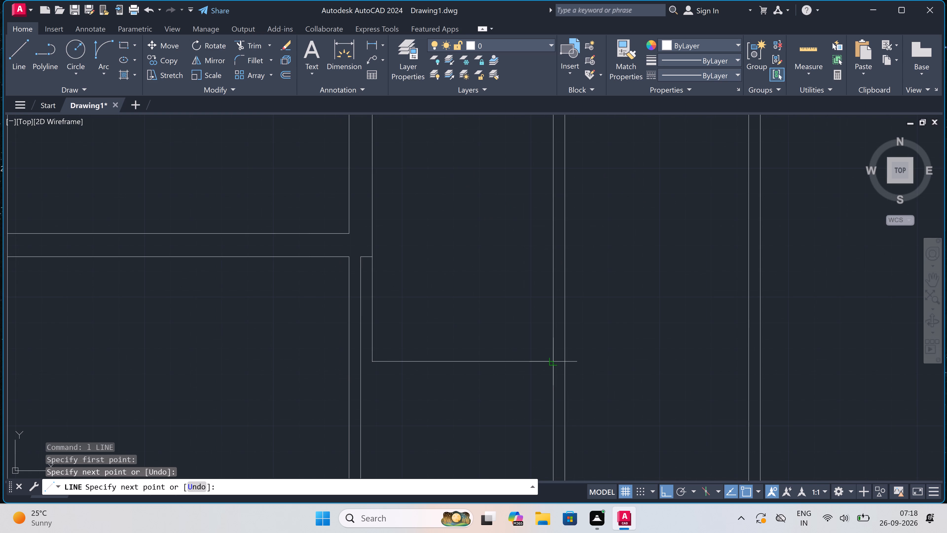
pyautogui.click(555, 361)
# Draw the middle room's bottom wall lower face 9" below the first line, back to the lower-left room's right side line.
pyautogui.press('9')
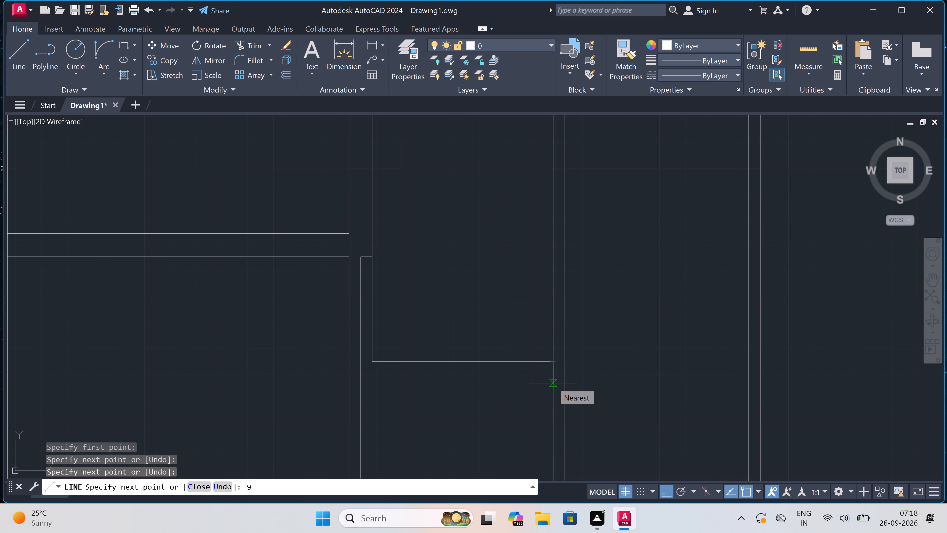
pyautogui.write('"')
pyautogui.press('space')
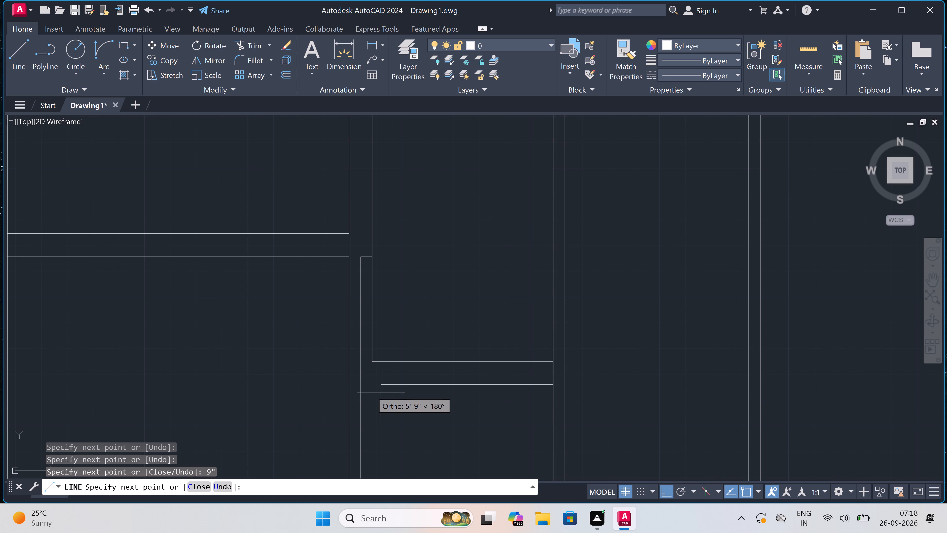
pyautogui.click(350, 379)
pyautogui.press('Escape')
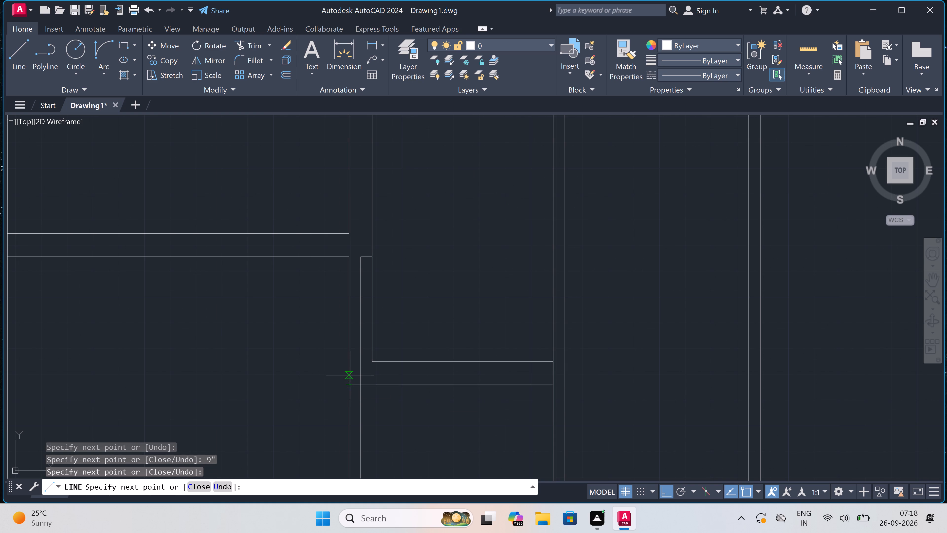
# Trim the 4.5" wall's outer face above the middle room's bottom wall and remove the leftover short cap line.
pyautogui.press('t')
pyautogui.press('r')
pyautogui.press('space')
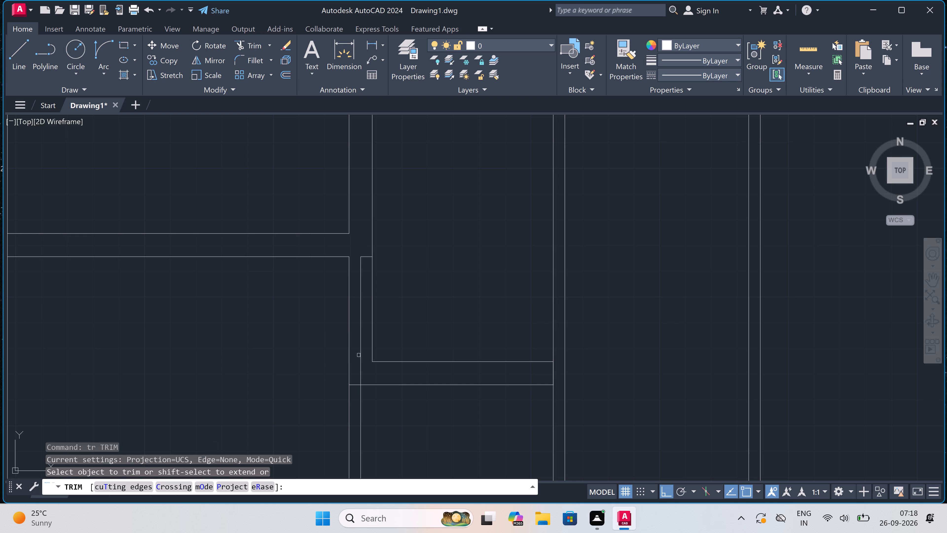
pyautogui.click(360, 352)
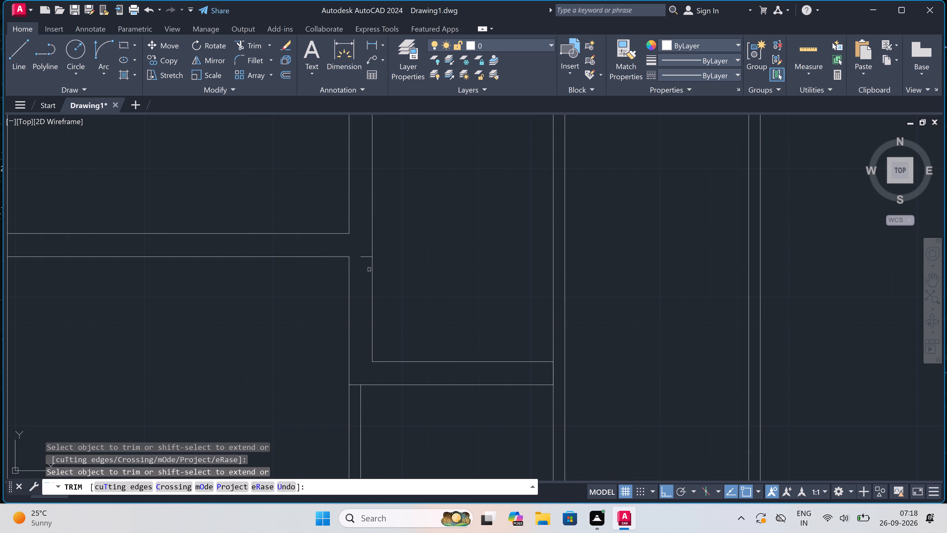
pyautogui.click(366, 257)
pyautogui.scroll(-2, 366, 257)
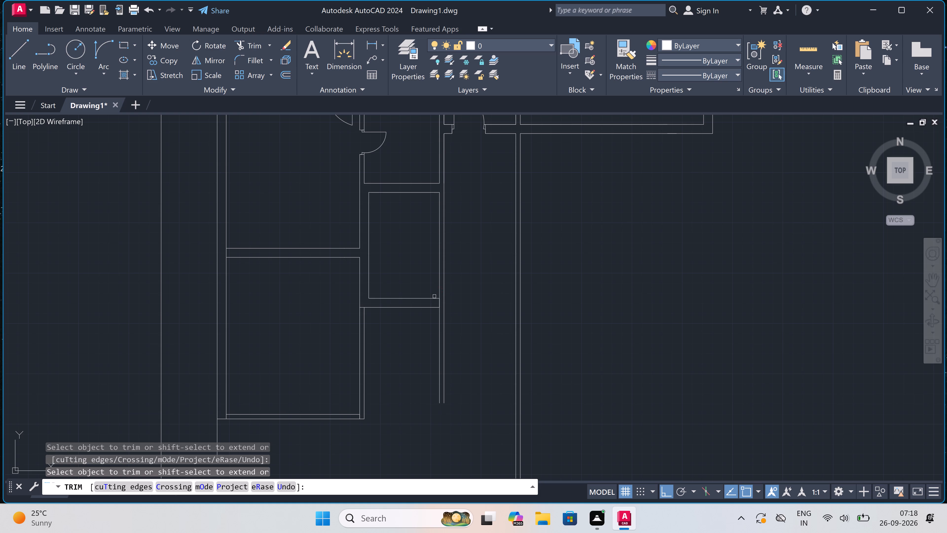
pyautogui.scroll(-1, 434, 296)
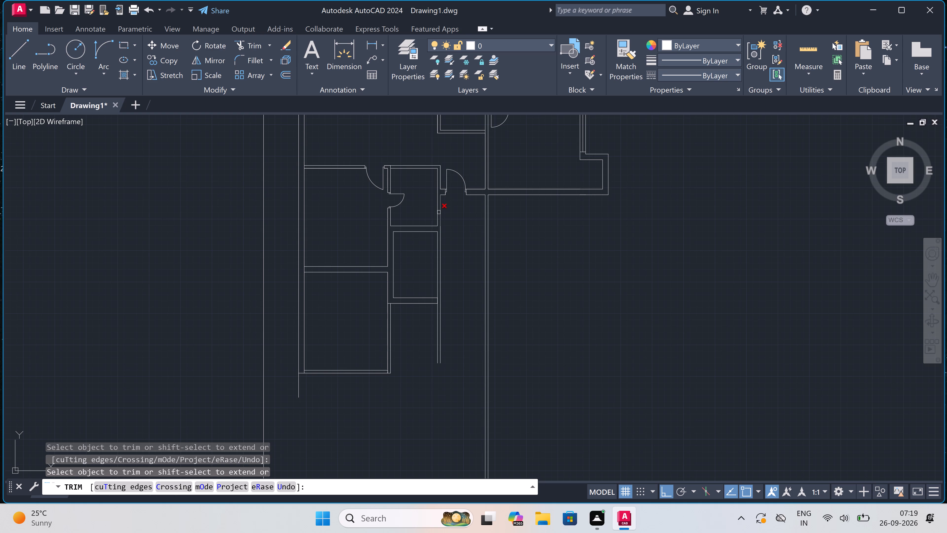
pyautogui.press('Escape')
# Draw a line 4.5" inside the small upper room's right wall, up to the door wall's upper face and across to the outer face.
pyautogui.scroll(1, 439, 212)
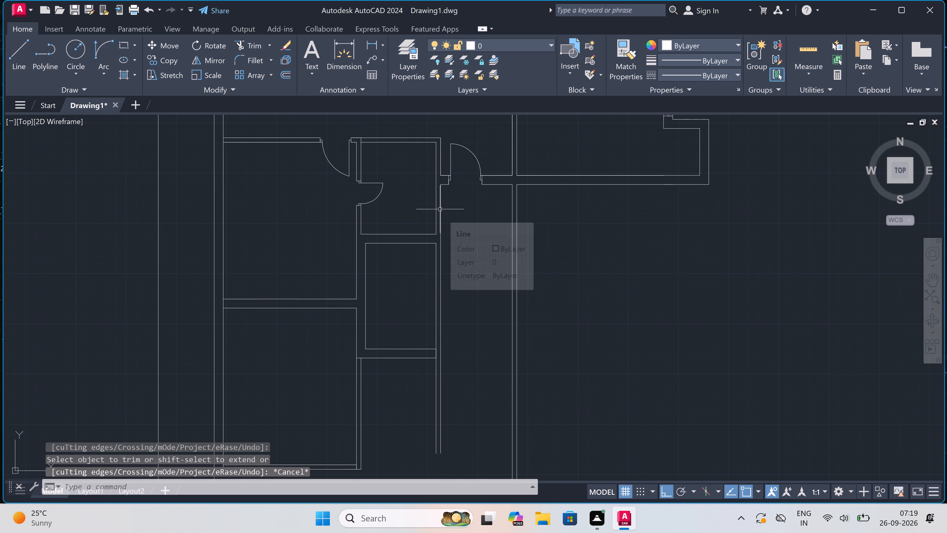
pyautogui.scroll(2, 440, 209)
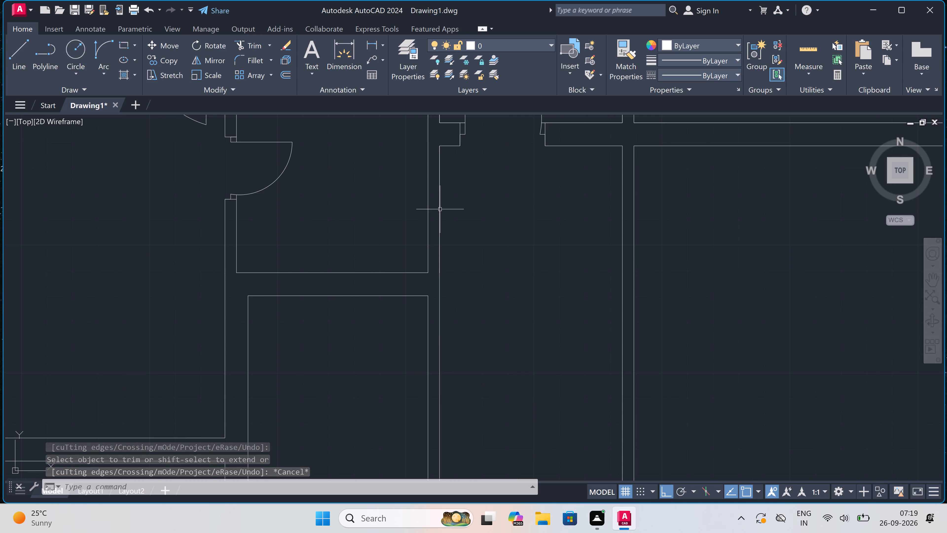
pyautogui.scroll(-2, 438, 209)
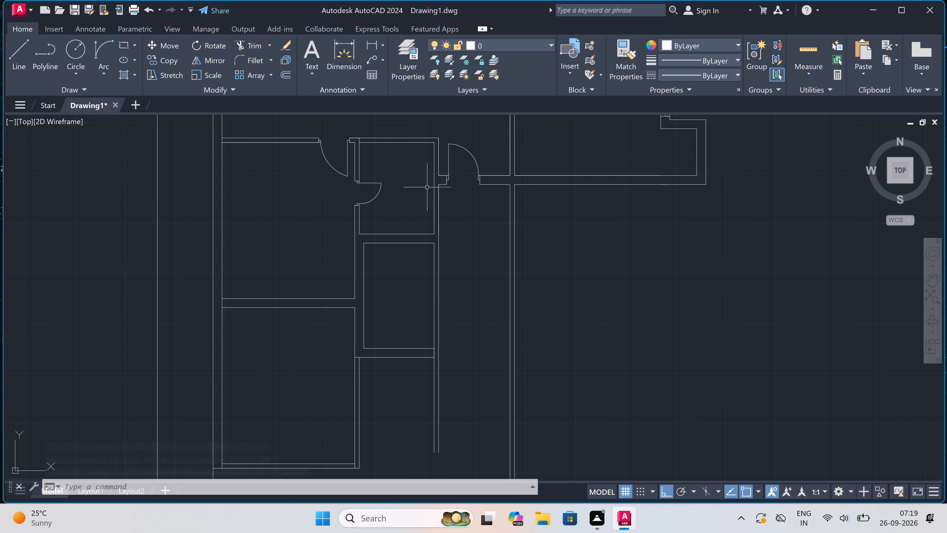
pyautogui.scroll(1, 427, 187)
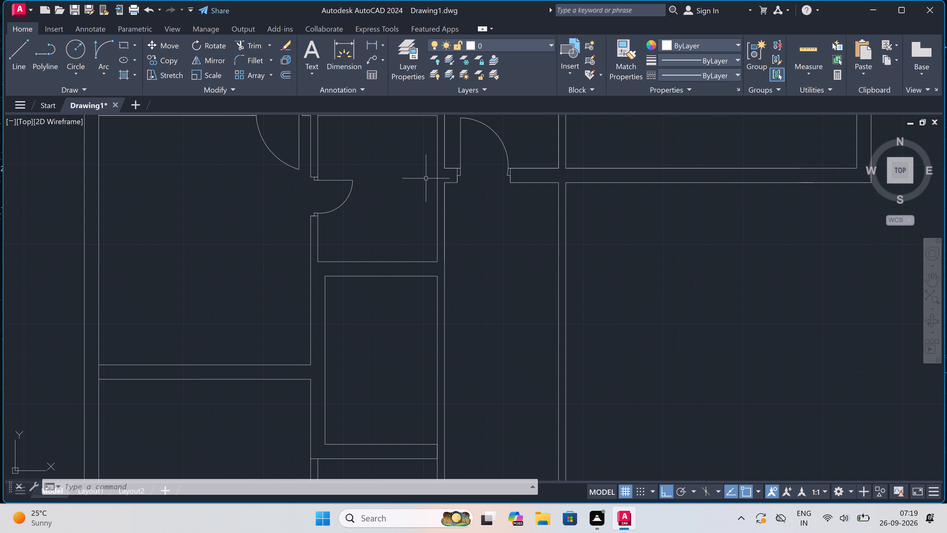
pyautogui.write('l')
pyautogui.press('space')
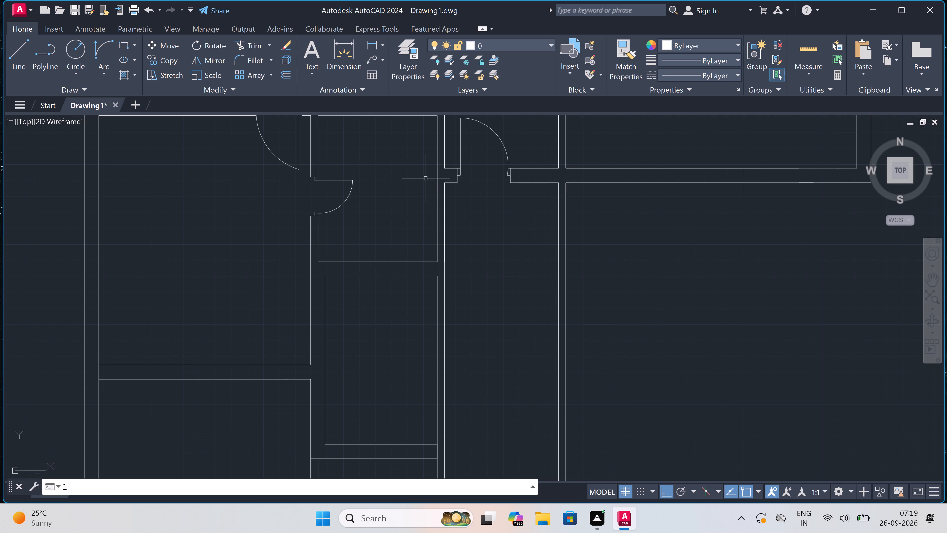
pyautogui.click(435, 260)
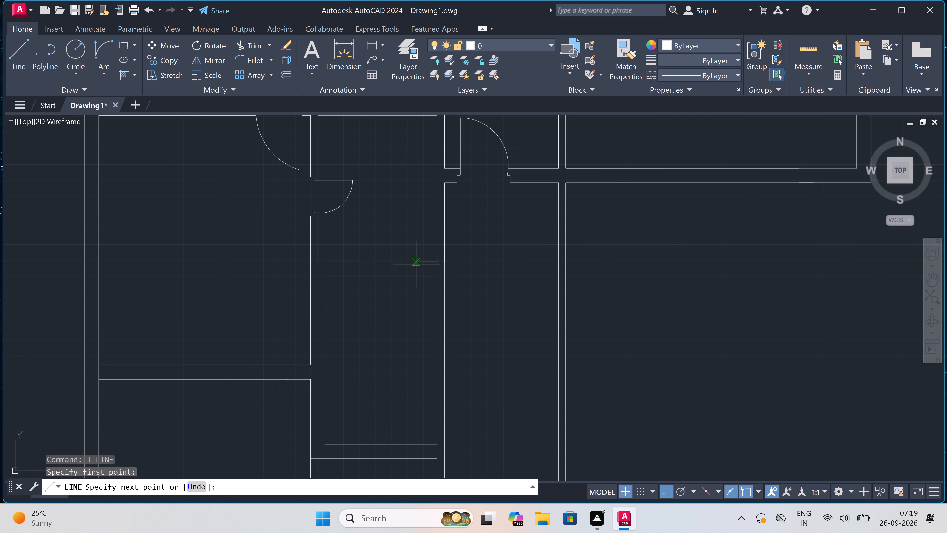
pyautogui.write('4.5"')
pyautogui.press('space')
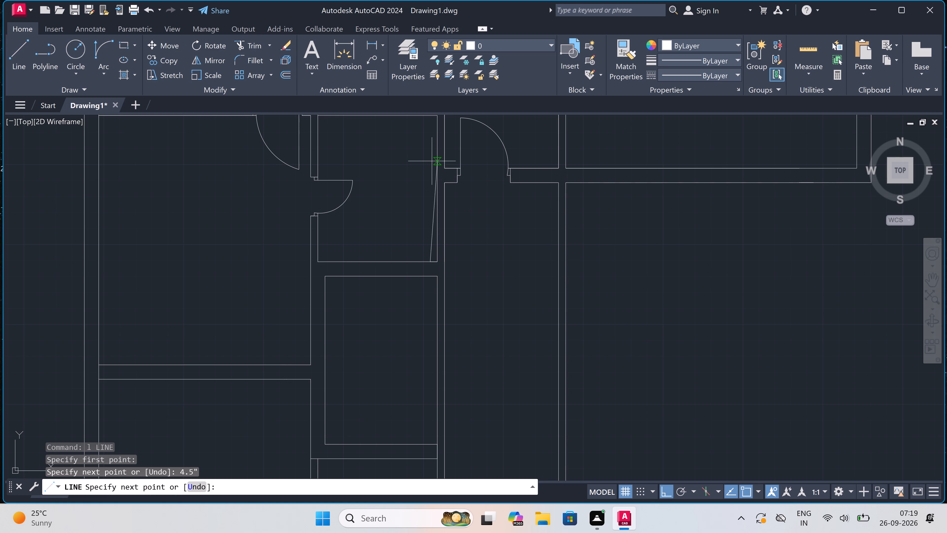
pyautogui.scroll(3, 431, 158)
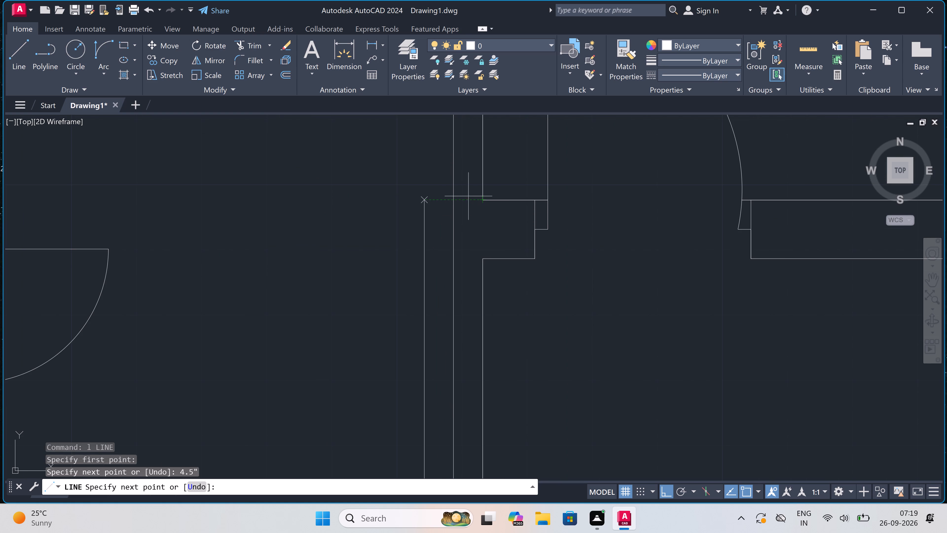
pyautogui.moveTo(423, 200); pyautogui.dragTo(425, 200)
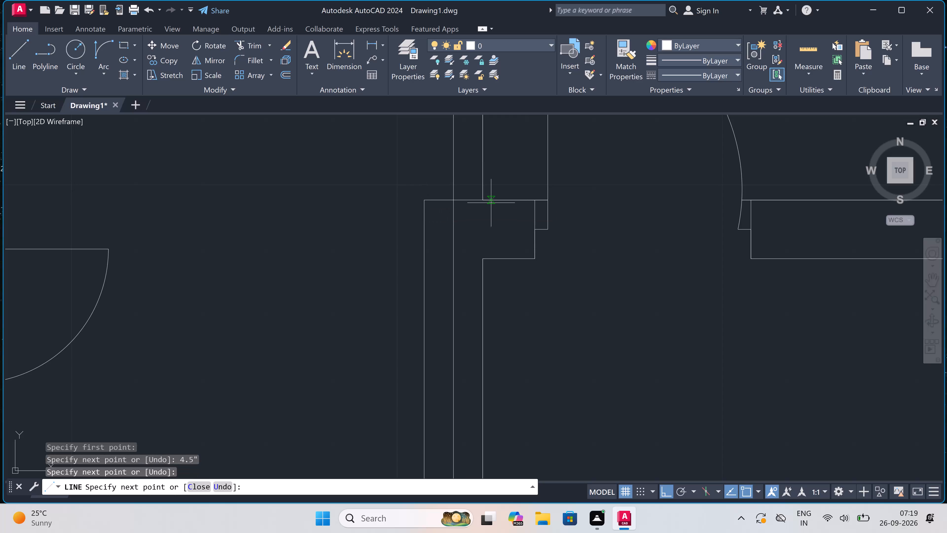
pyautogui.click(483, 199)
pyautogui.press('Escape')
# Trim the old wall line below the door wall and the stub past the small upper room's lower-right corner.
pyautogui.press('t')
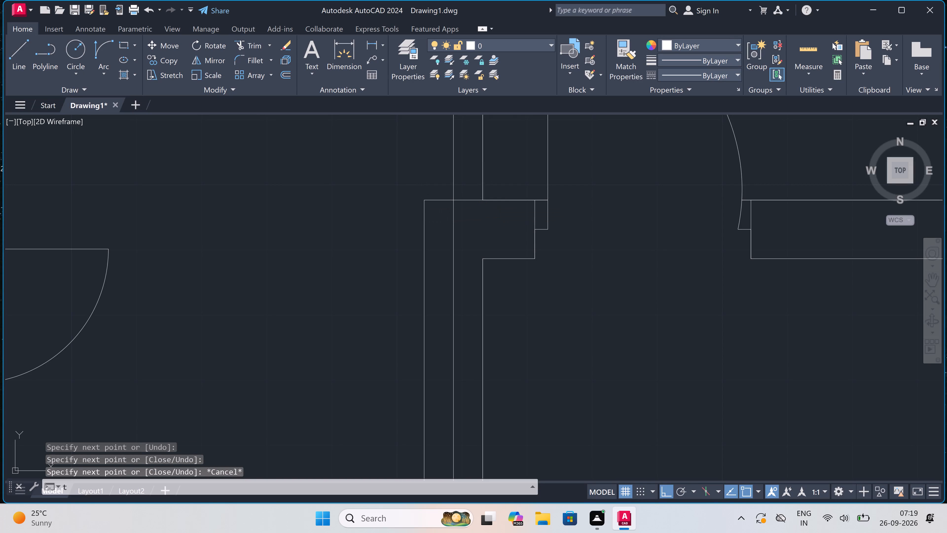
pyautogui.press('r')
pyautogui.press('space')
pyautogui.scroll(-2, 481, 194)
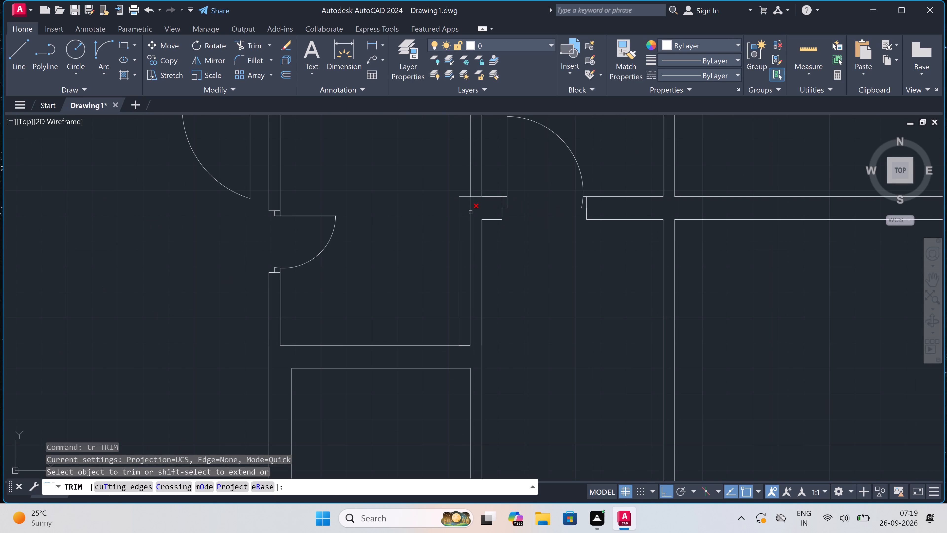
pyautogui.click(471, 212)
pyautogui.scroll(-2, 471, 212)
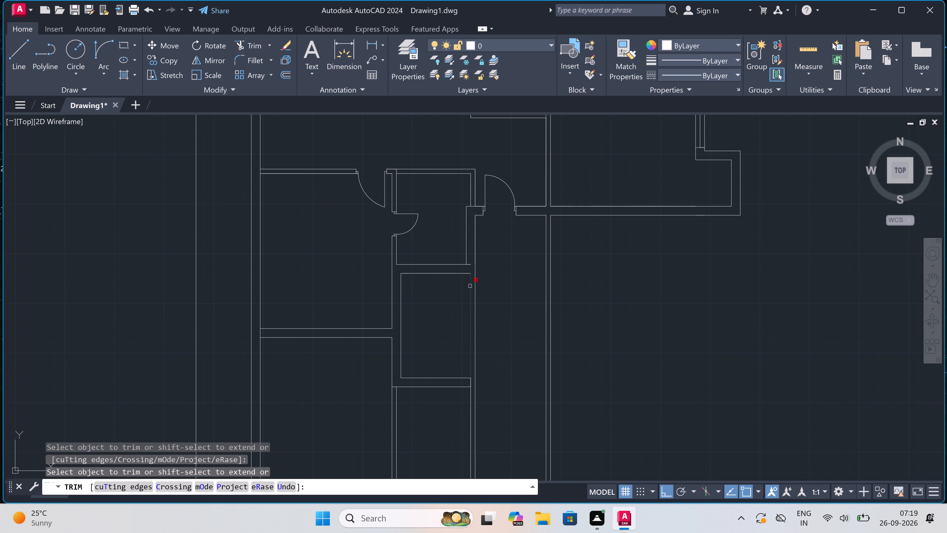
pyautogui.scroll(3, 470, 286)
pyautogui.click(462, 207)
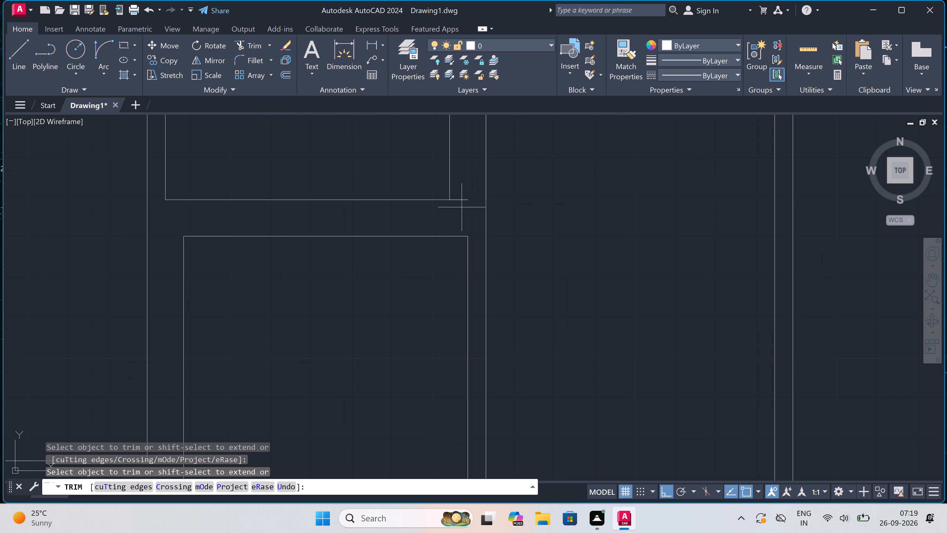
pyautogui.click(461, 189)
pyautogui.press('Escape')
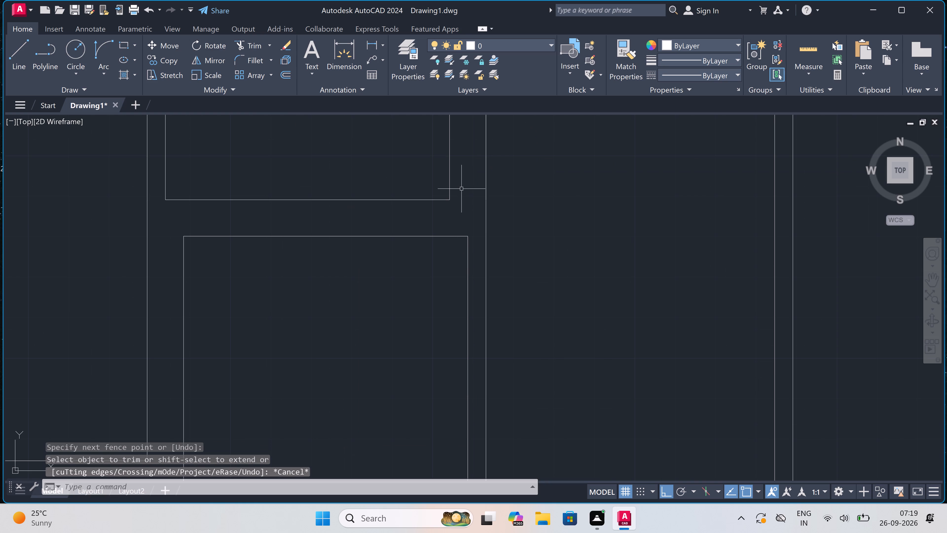
# Draw a line from the small upper room's lower-right corner down to the middle room's bottom wall, continuing about 5'-6" below it.
pyautogui.press('l')
pyautogui.press('space')
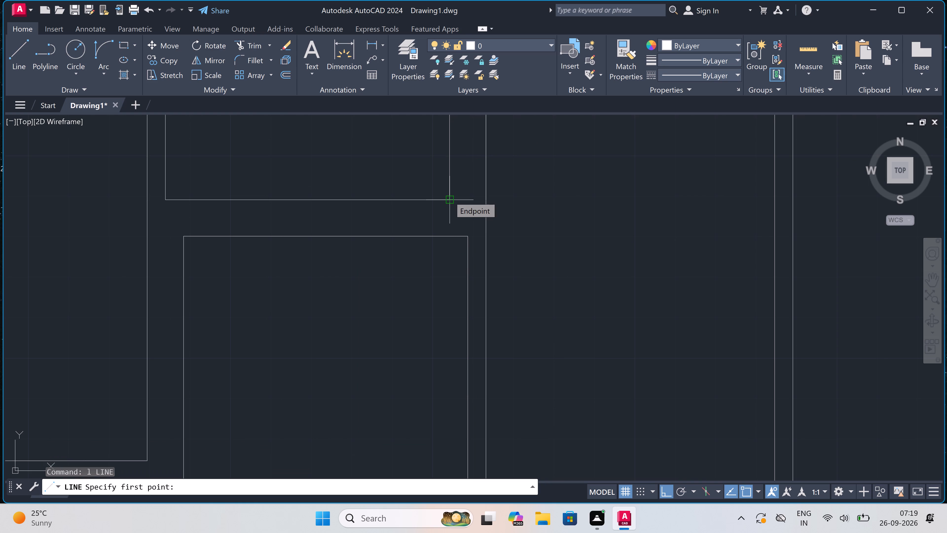
pyautogui.click(449, 196)
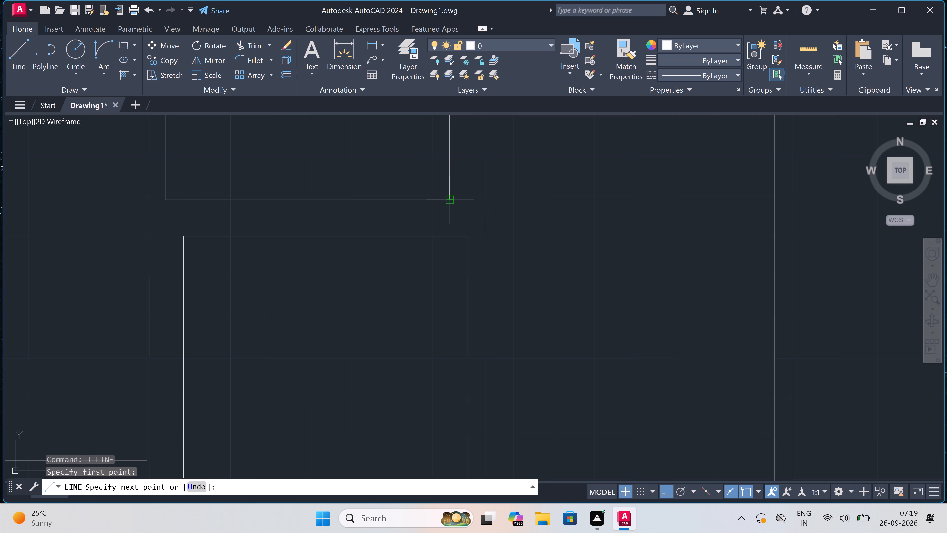
pyautogui.scroll(-3, 449, 196)
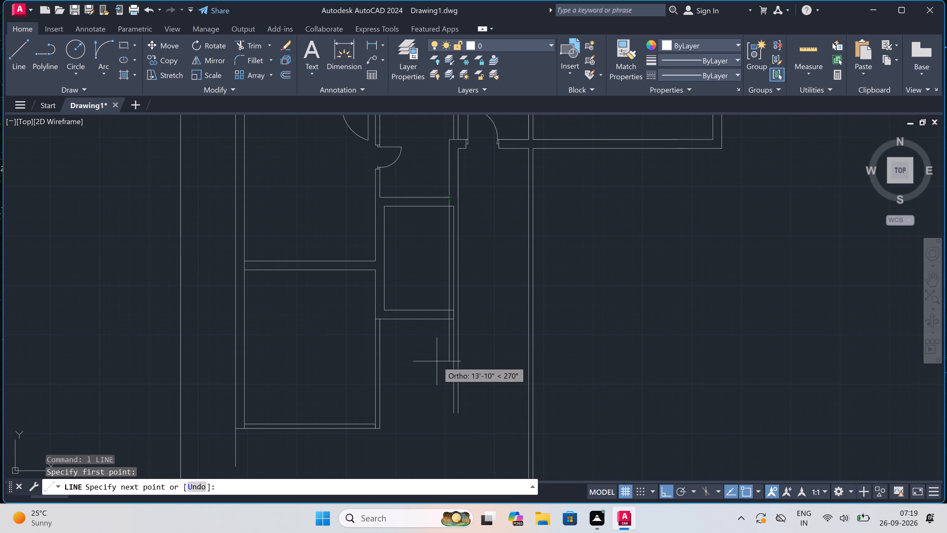
pyautogui.scroll(3, 445, 318)
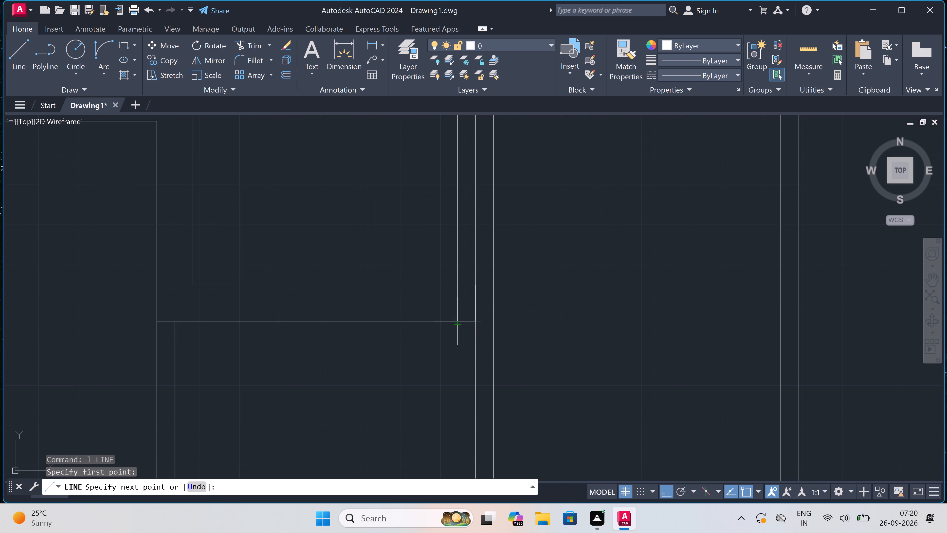
pyautogui.click(455, 319)
pyautogui.scroll(-2, 455, 319)
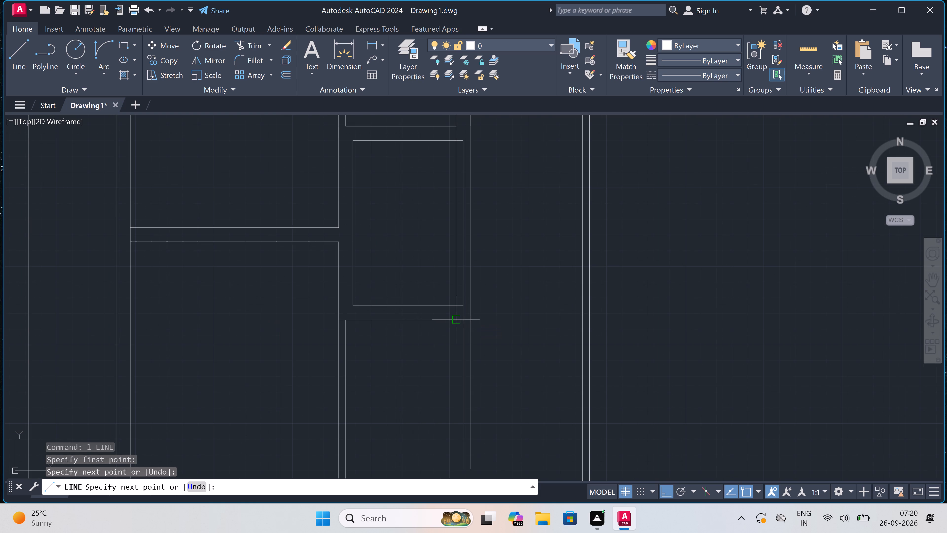
pyautogui.scroll(-2, 455, 318)
pyautogui.scroll(3, 455, 317)
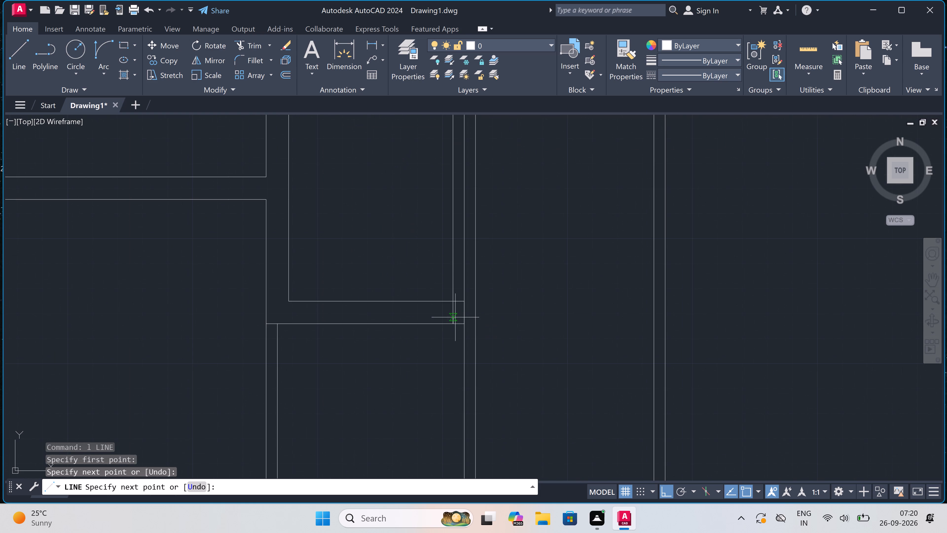
pyautogui.scroll(-4, 455, 315)
pyautogui.scroll(3, 453, 360)
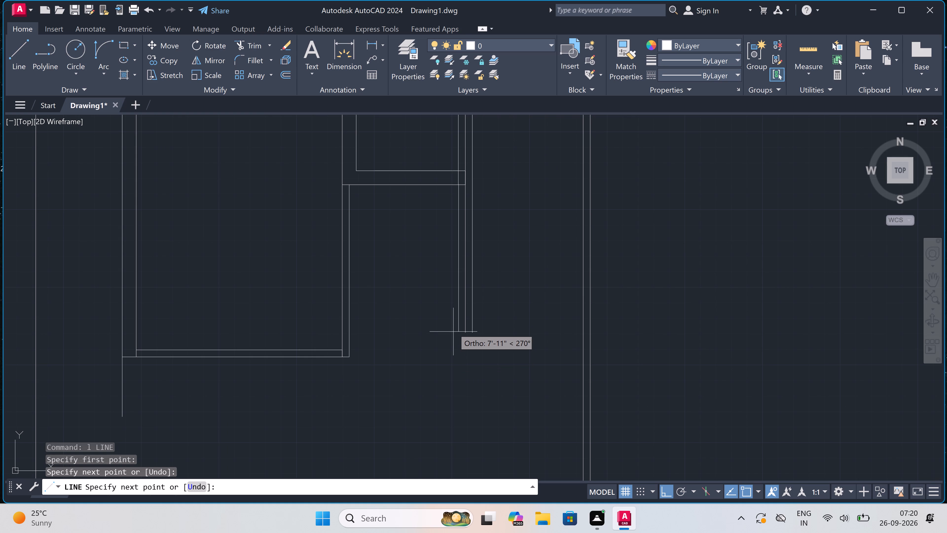
pyautogui.click(457, 287)
pyautogui.press('Escape')
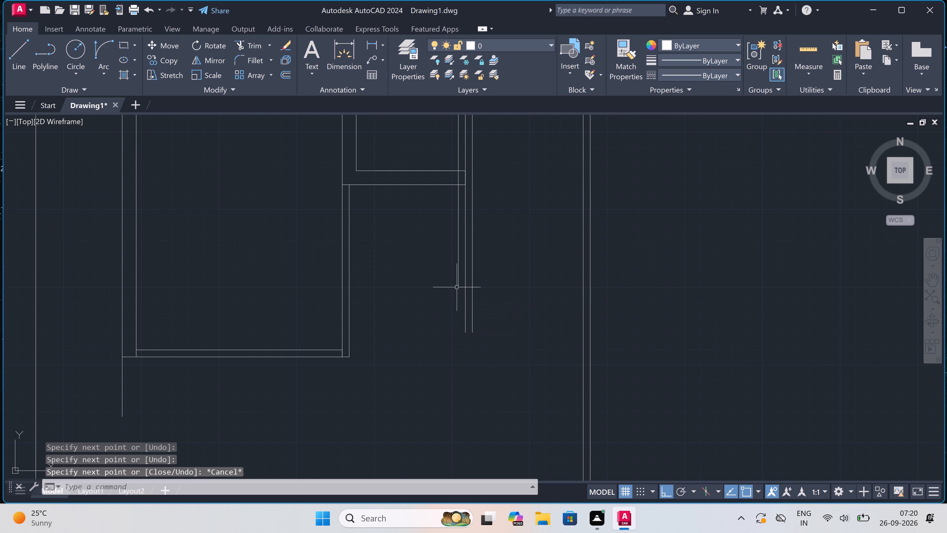
# Trim the middle one of the three right wall lines below the middle room's bottom wall.
pyautogui.write('tr')
pyautogui.press('space')
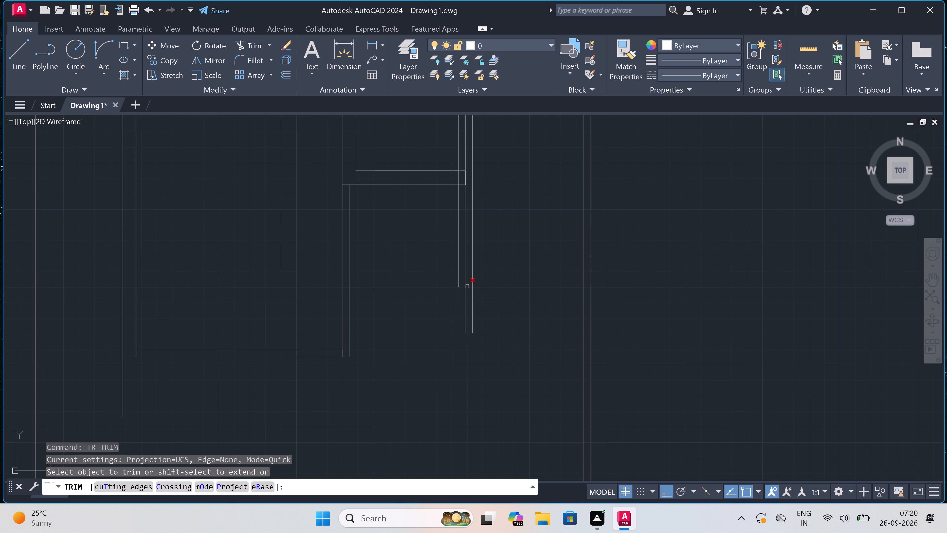
pyautogui.click(468, 285)
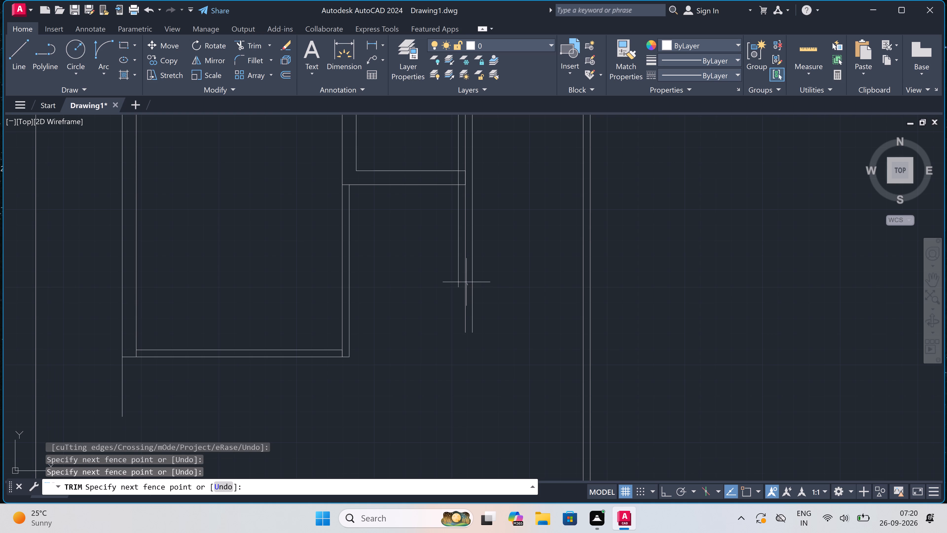
pyautogui.click(466, 282)
pyautogui.click(466, 281)
pyautogui.scroll(-1, 466, 280)
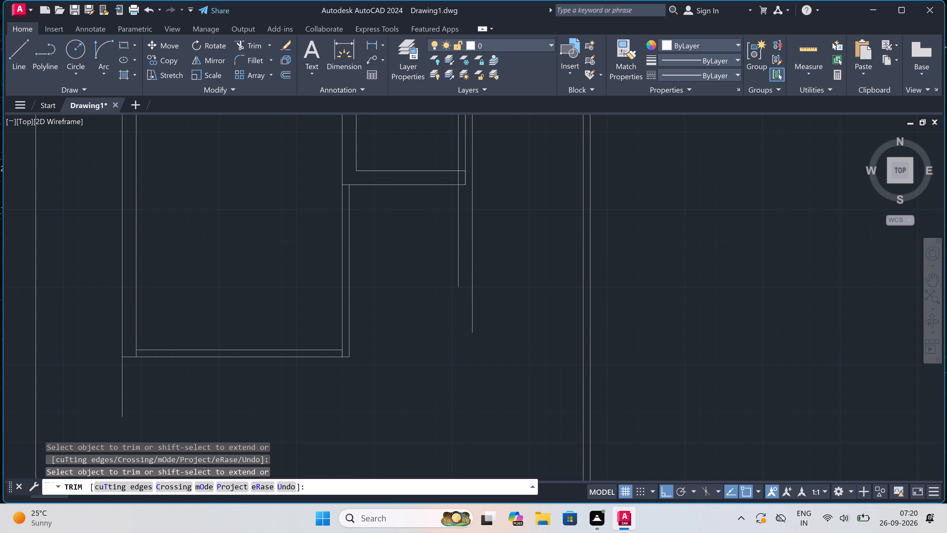
pyautogui.scroll(-1, 466, 280)
pyautogui.scroll(3, 458, 200)
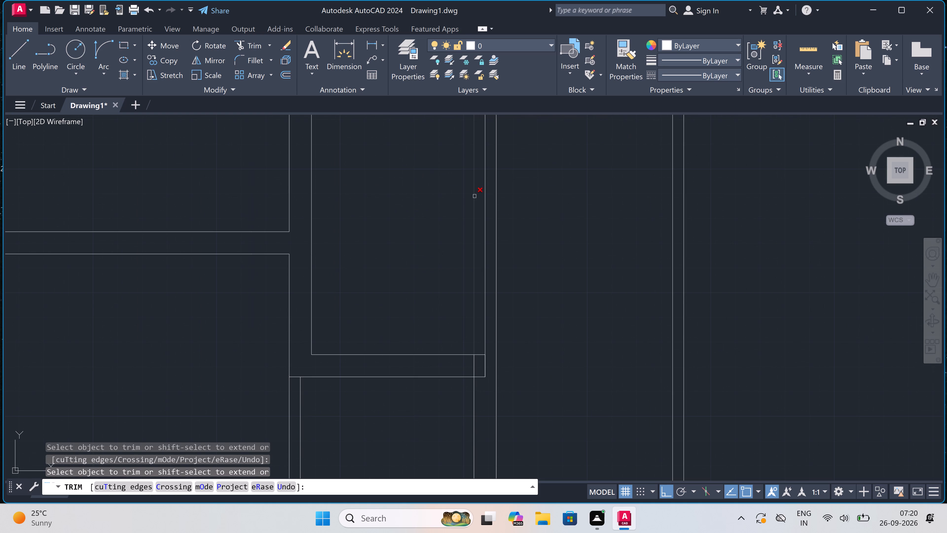
pyautogui.scroll(-2, 471, 195)
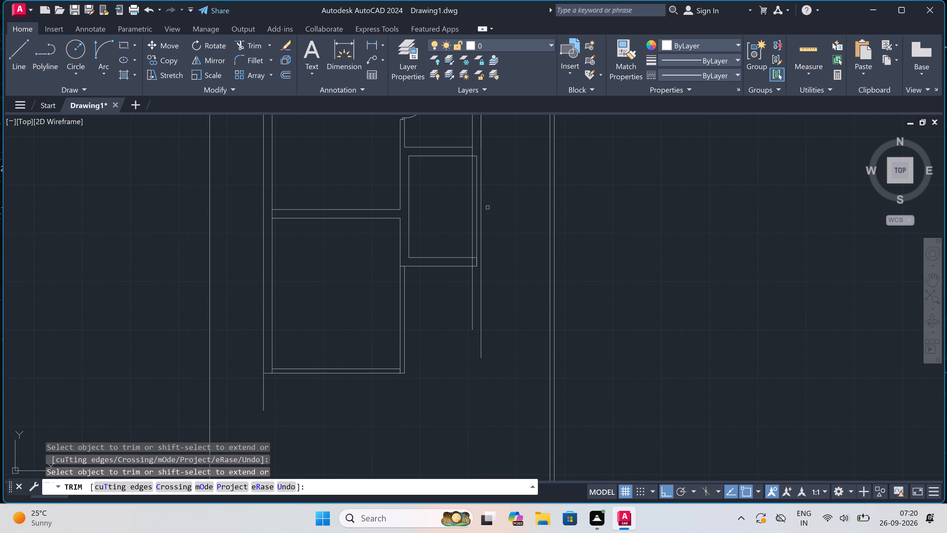
pyautogui.scroll(-3, 486, 210)
pyautogui.scroll(3, 483, 184)
pyautogui.scroll(3, 478, 221)
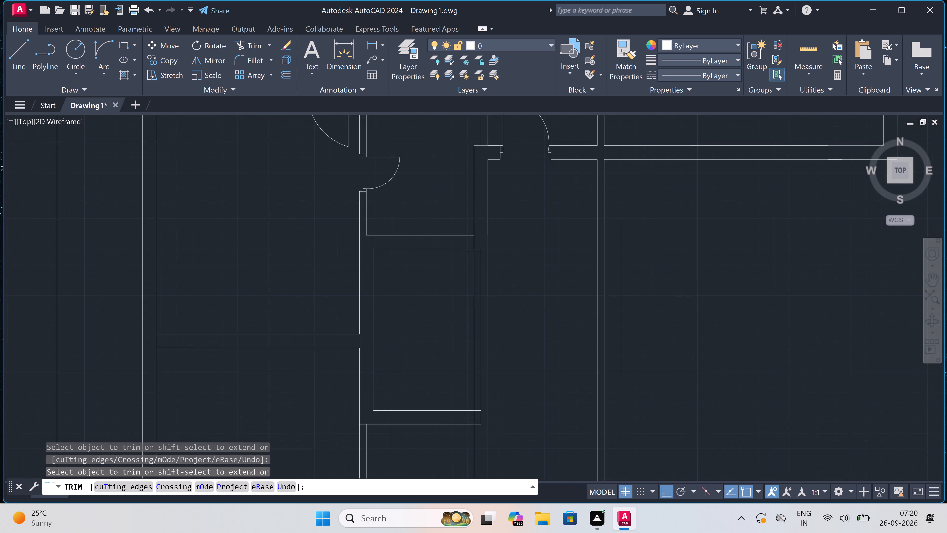
pyautogui.press('Escape')
# Extend the middle room's top line and its bottom wall's upper face to the right wall's outer face.
pyautogui.press('e')
pyautogui.press('x')
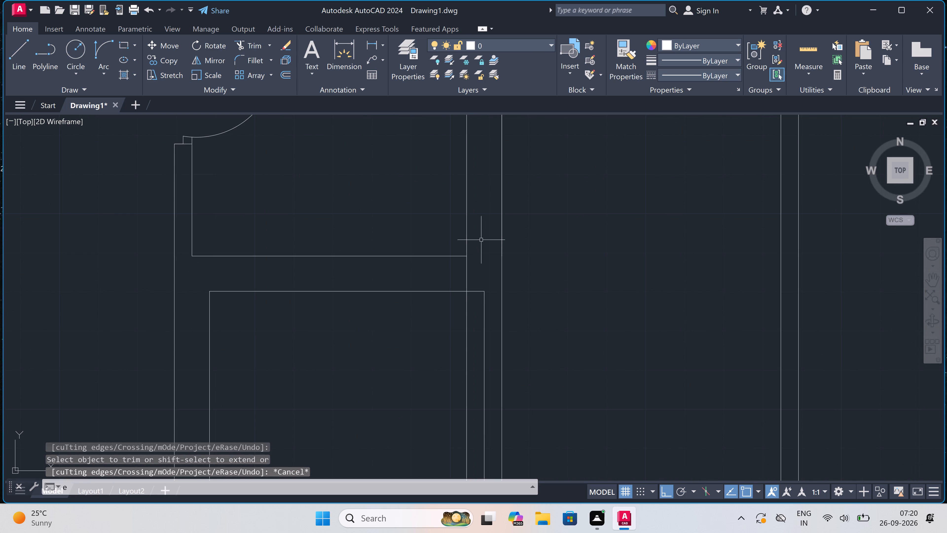
pyautogui.press('space')
pyautogui.click(437, 278)
pyautogui.click(437, 330)
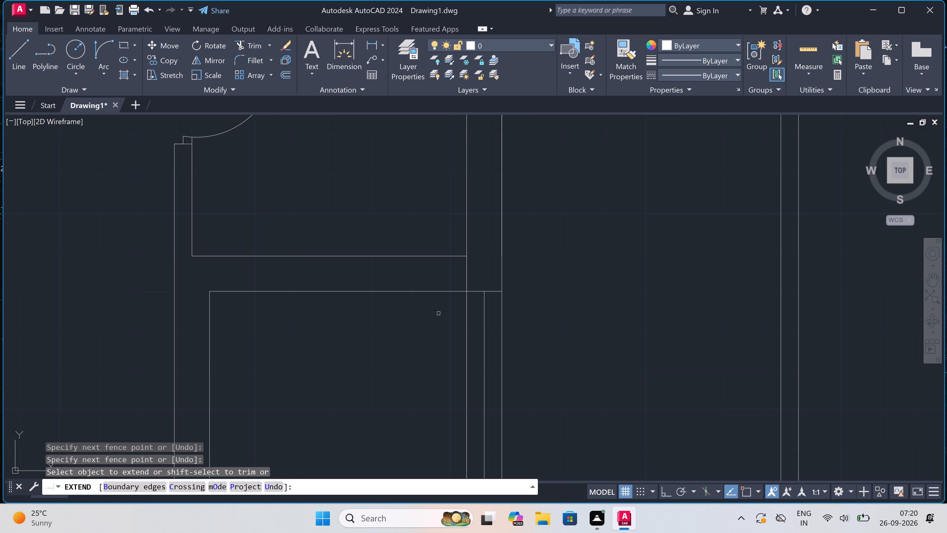
pyautogui.press('Escape')
pyautogui.scroll(-4, 439, 309)
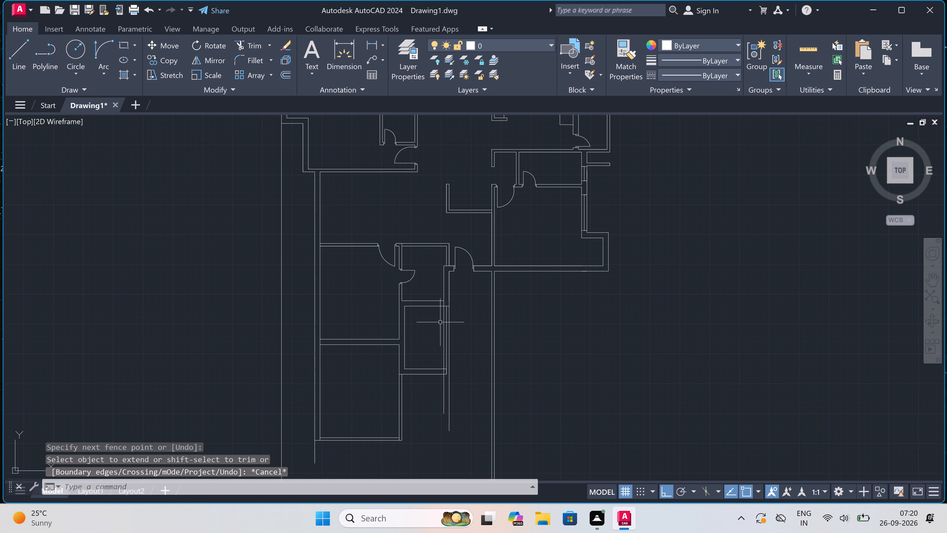
pyautogui.scroll(3, 439, 399)
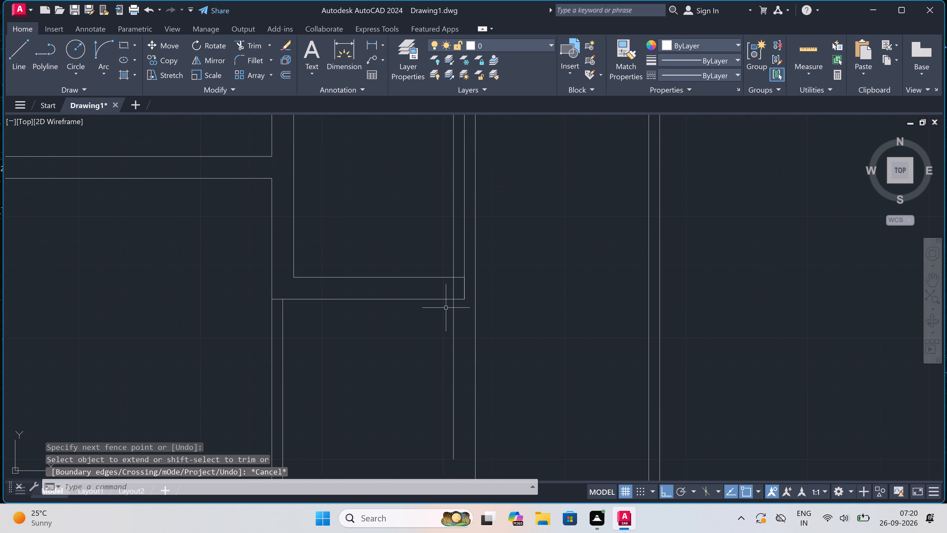
pyautogui.press('space')
pyautogui.click(438, 271)
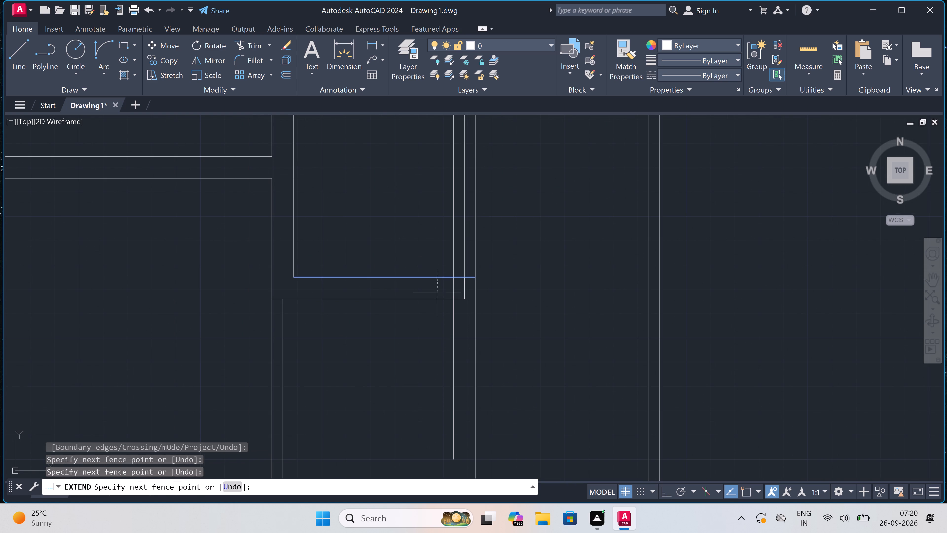
pyautogui.click(438, 294)
pyautogui.press('Escape')
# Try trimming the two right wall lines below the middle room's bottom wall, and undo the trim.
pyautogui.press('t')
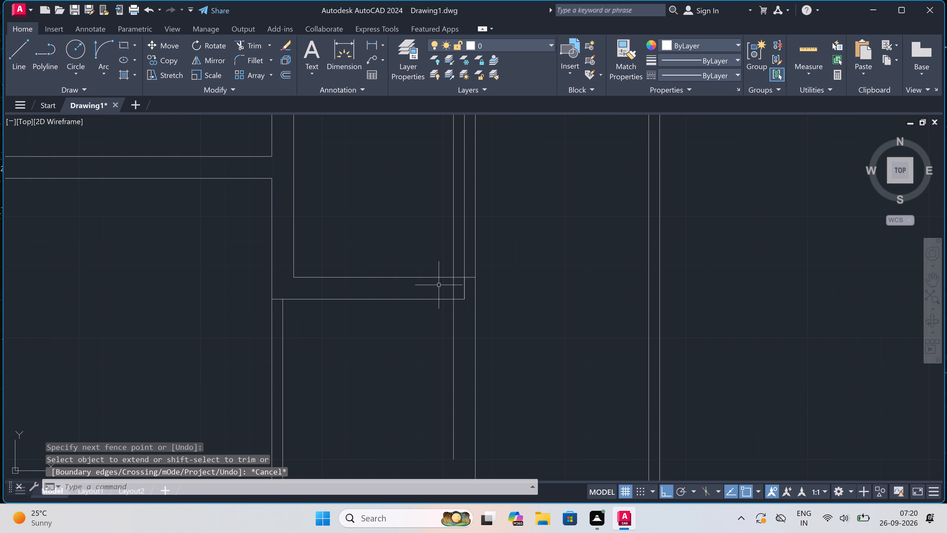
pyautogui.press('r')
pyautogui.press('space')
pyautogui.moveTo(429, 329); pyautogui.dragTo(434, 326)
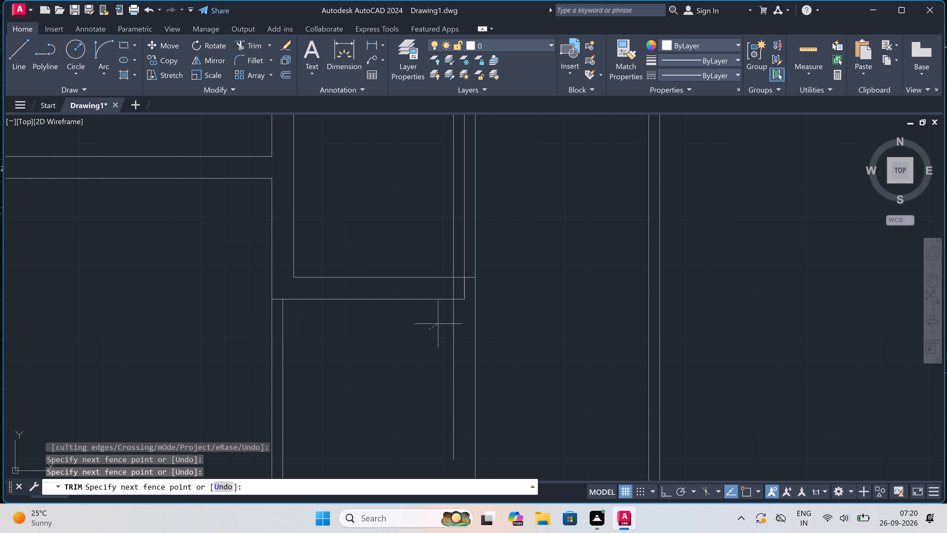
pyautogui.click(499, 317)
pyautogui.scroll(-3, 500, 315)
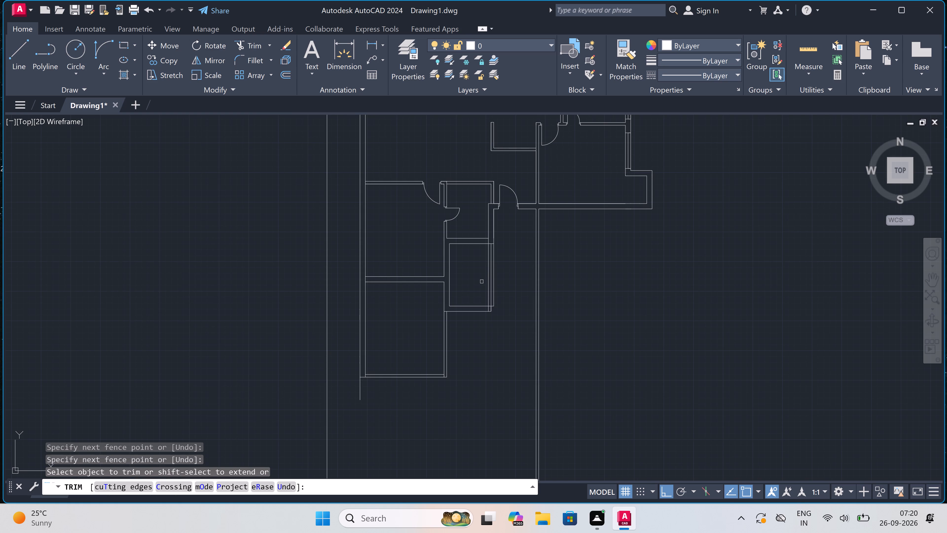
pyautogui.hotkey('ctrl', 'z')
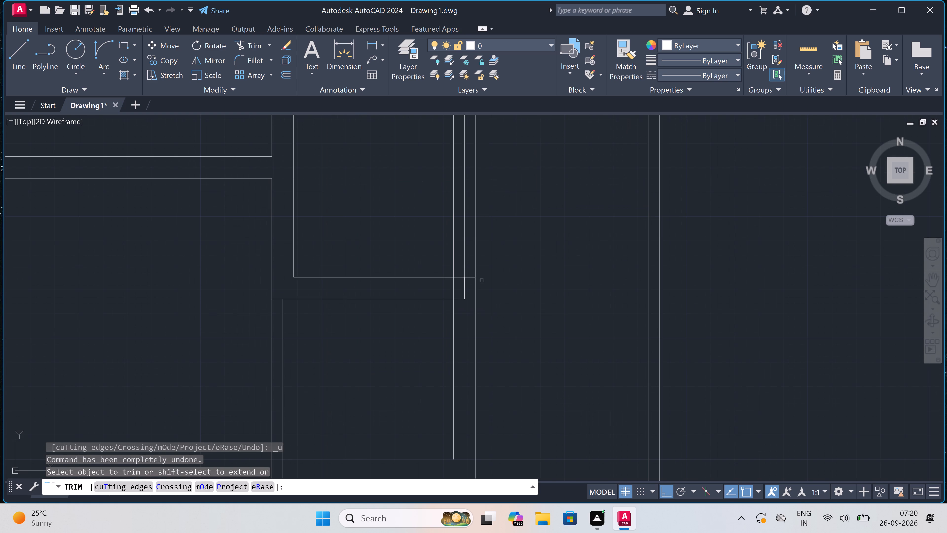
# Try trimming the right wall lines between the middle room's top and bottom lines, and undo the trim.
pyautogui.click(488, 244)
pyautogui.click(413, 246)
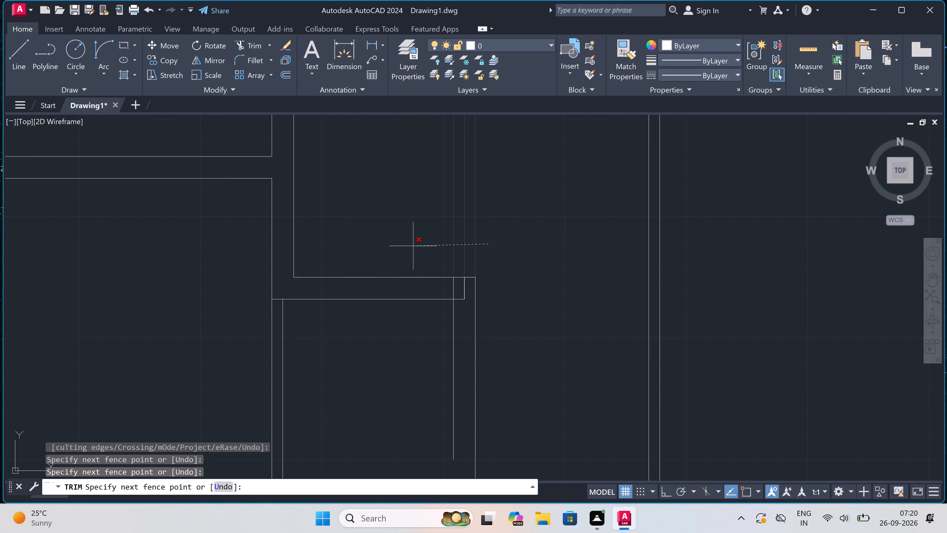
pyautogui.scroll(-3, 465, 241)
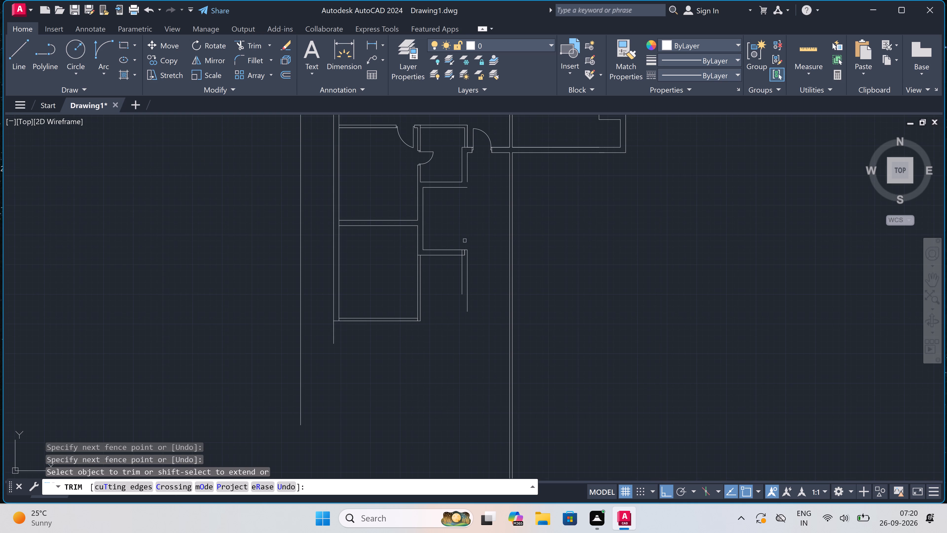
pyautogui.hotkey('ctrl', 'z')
# Trim the three right wall lines alongside the middle room, plus the leftover stub inside its top wall.
pyautogui.scroll(-3, 465, 237)
pyautogui.click(447, 218)
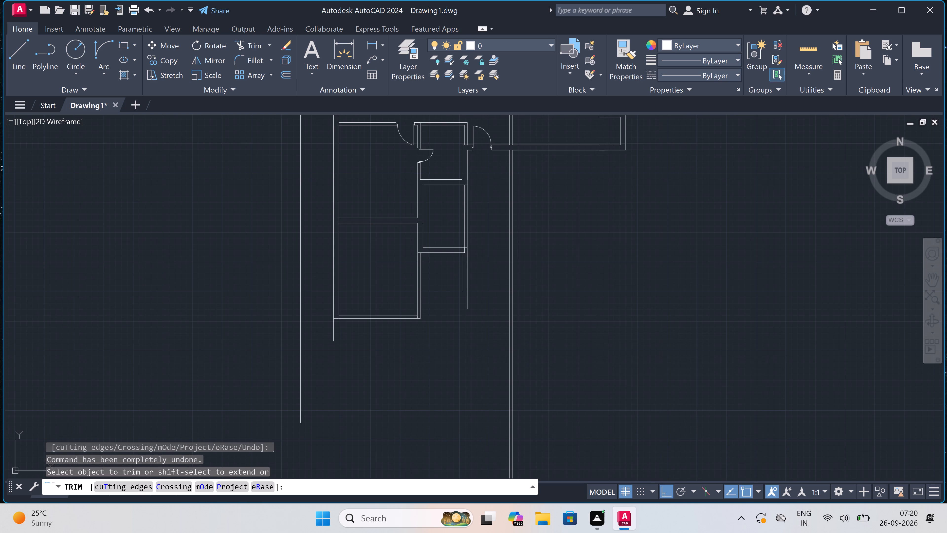
pyautogui.click(479, 207)
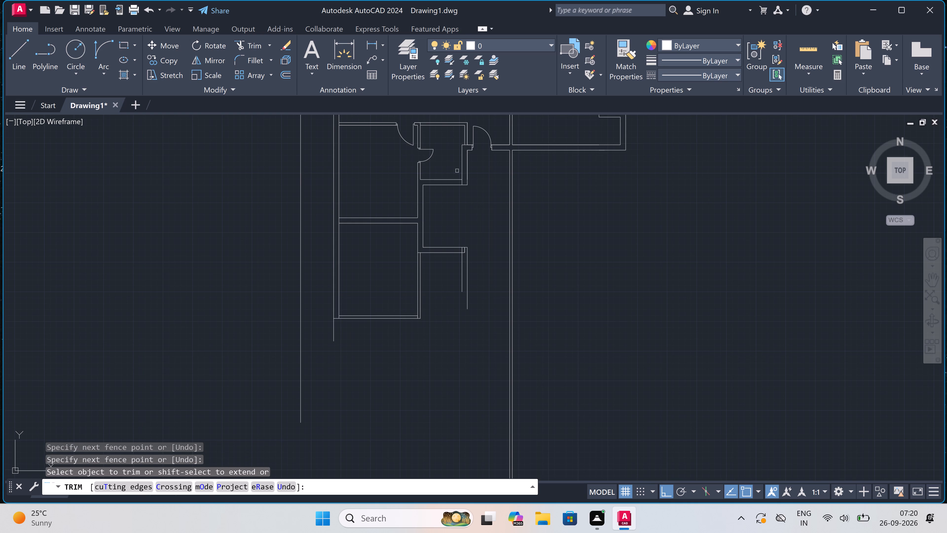
pyautogui.scroll(3, 461, 181)
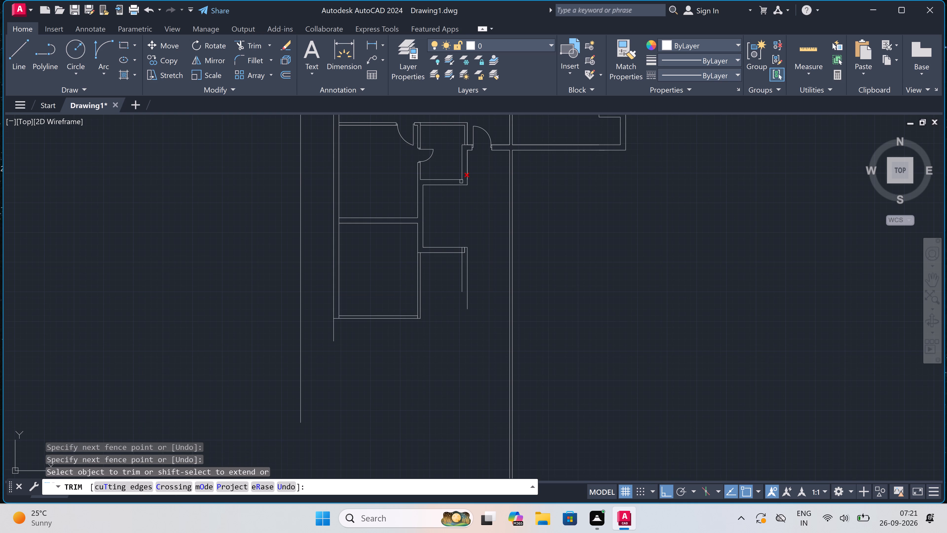
pyautogui.click(461, 181)
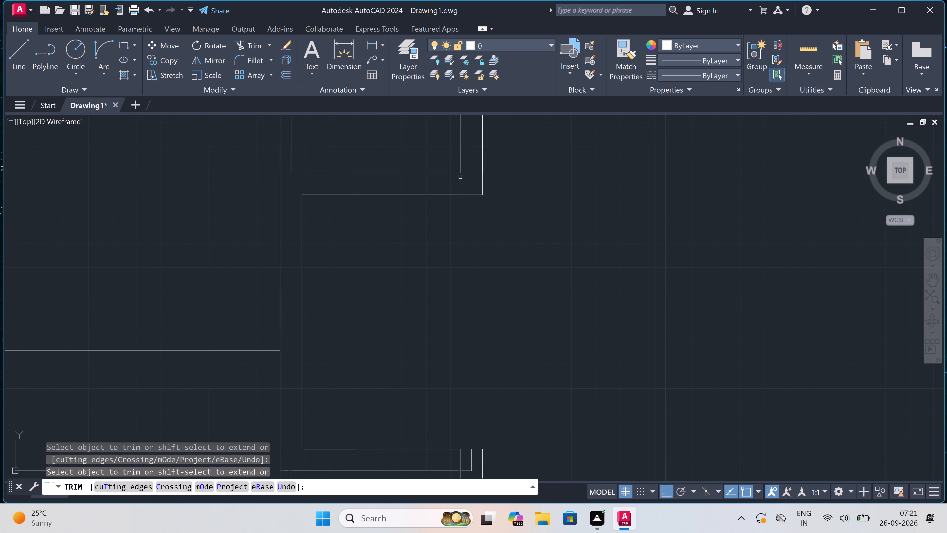
# Draw the small lower-right room's outer face from the right wall's outer line down and across to the adjoining room's bottom corner.
pyautogui.press('Escape')
pyautogui.scroll(-3, 460, 175)
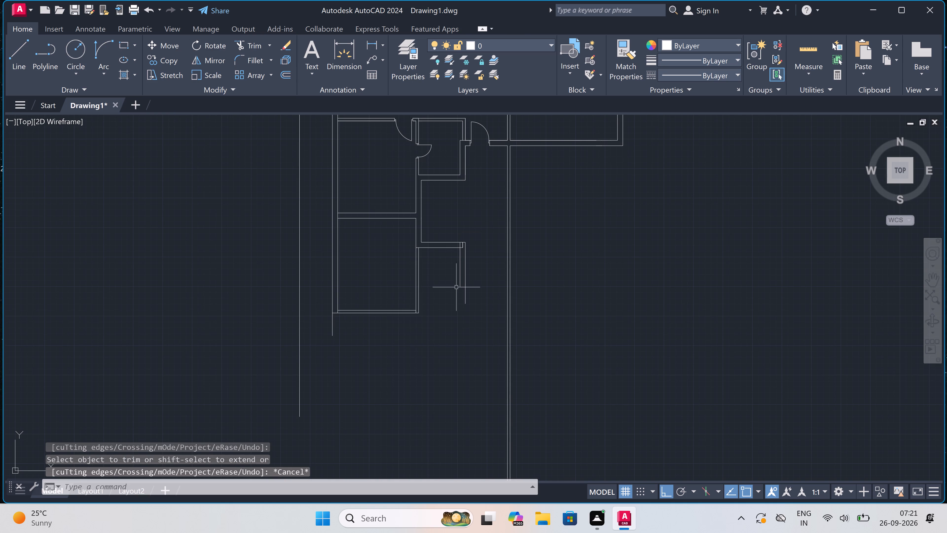
pyautogui.scroll(-1, 455, 293)
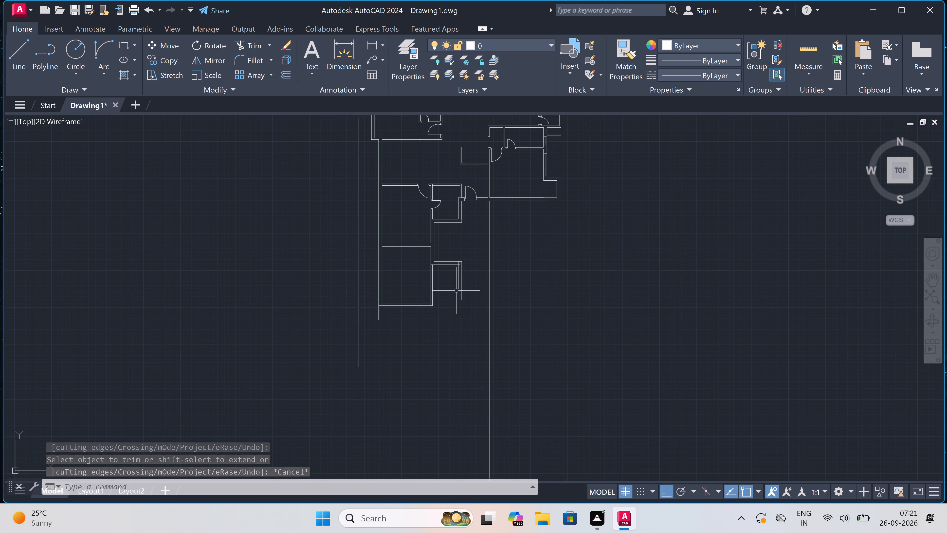
pyautogui.scroll(2, 456, 313)
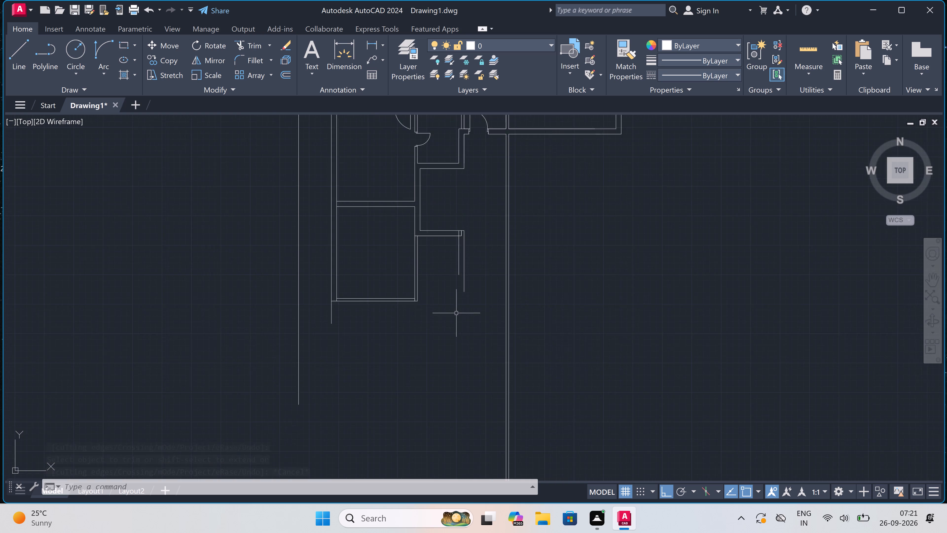
pyautogui.scroll(2, 456, 308)
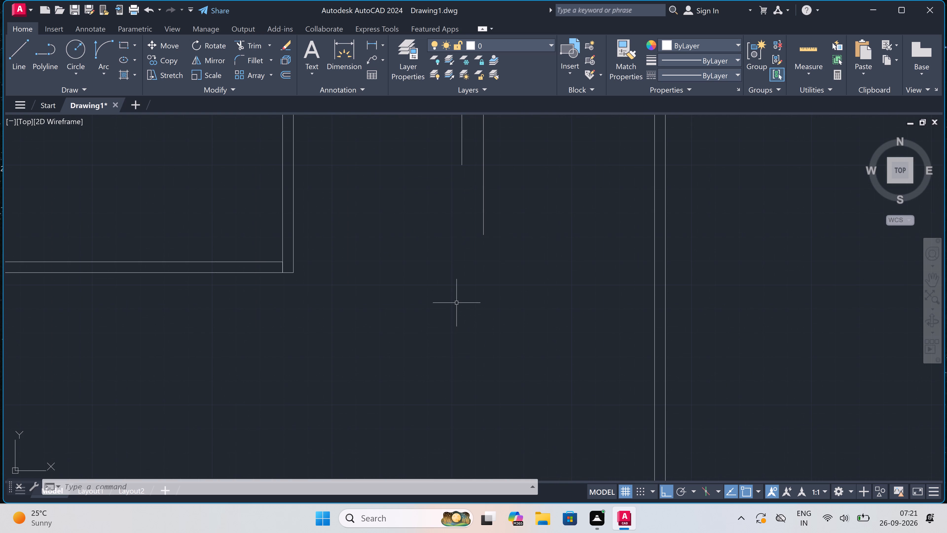
pyautogui.press('l')
pyautogui.press('space')
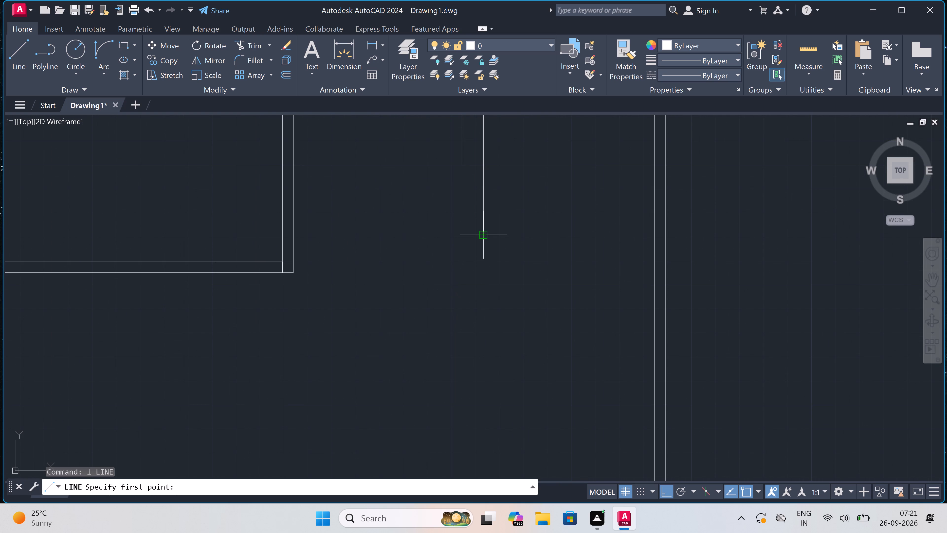
pyautogui.click(480, 235)
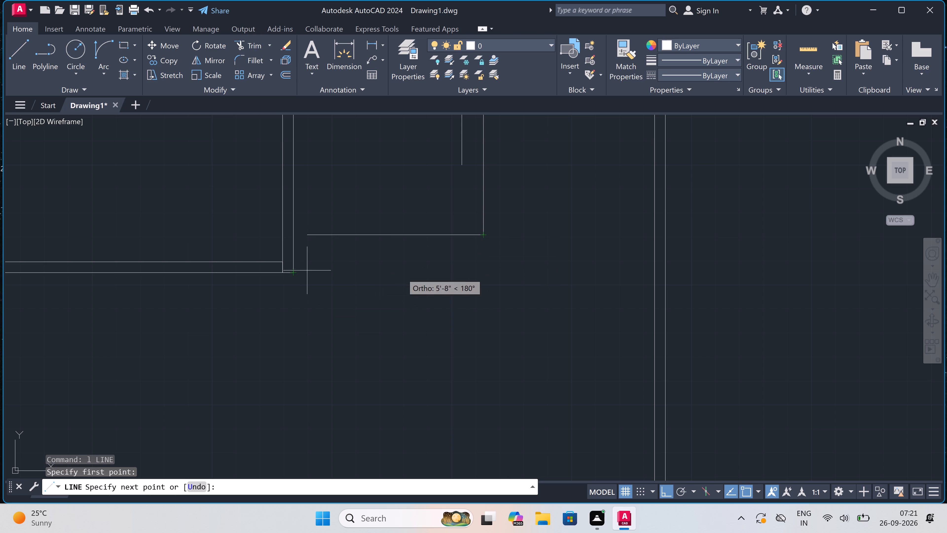
pyautogui.click(482, 271)
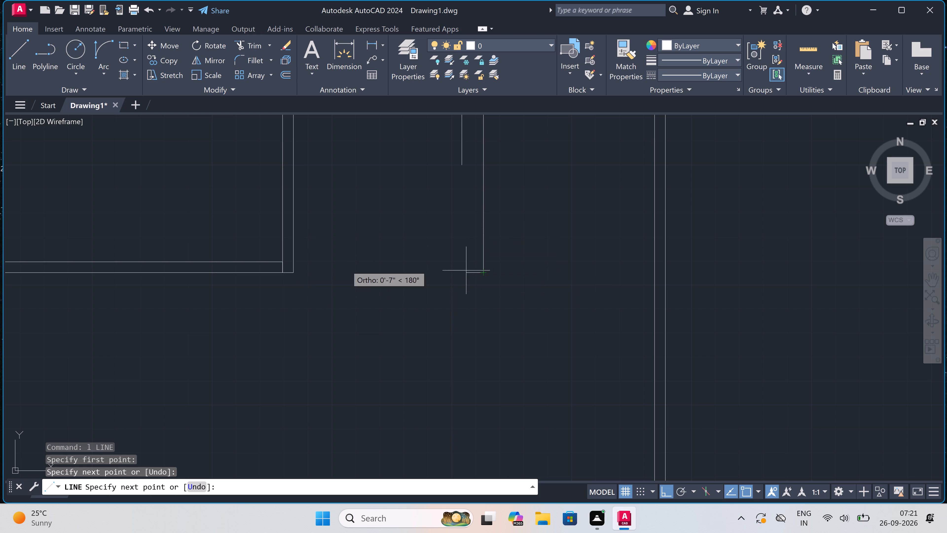
pyautogui.click(295, 270)
pyautogui.press('Escape')
# Draw the small room's inner right face down to its bottom line, then its bottom wall's inner face 4.5" above, ending at the partition.
pyautogui.press('space')
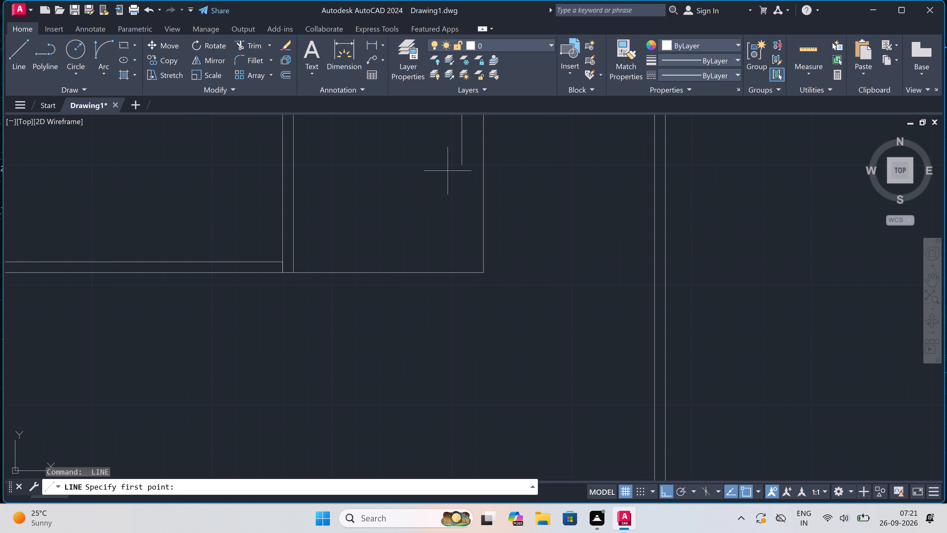
pyautogui.click(463, 165)
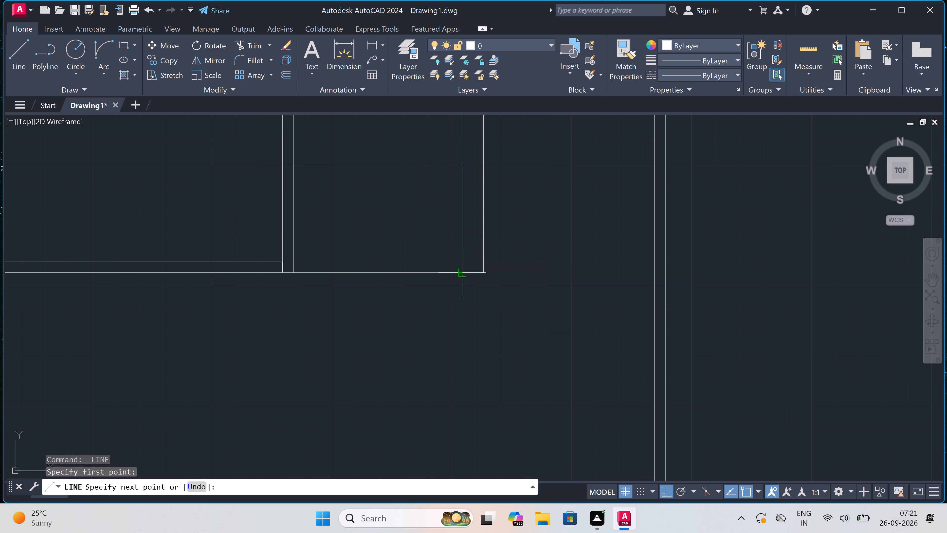
pyautogui.moveTo(463, 274); pyautogui.dragTo(465, 259)
pyautogui.write('4.5"')
pyautogui.press('space')
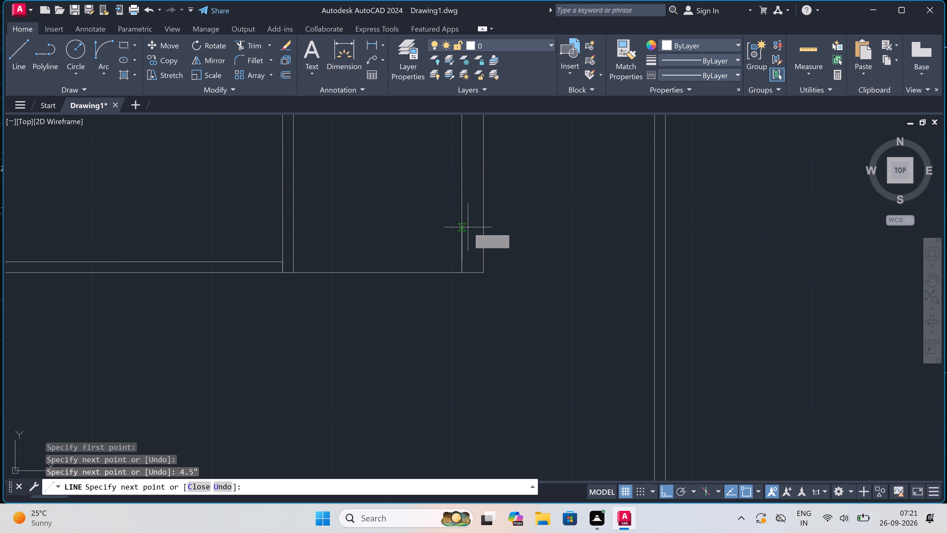
pyautogui.click(296, 259)
pyautogui.press('Escape')
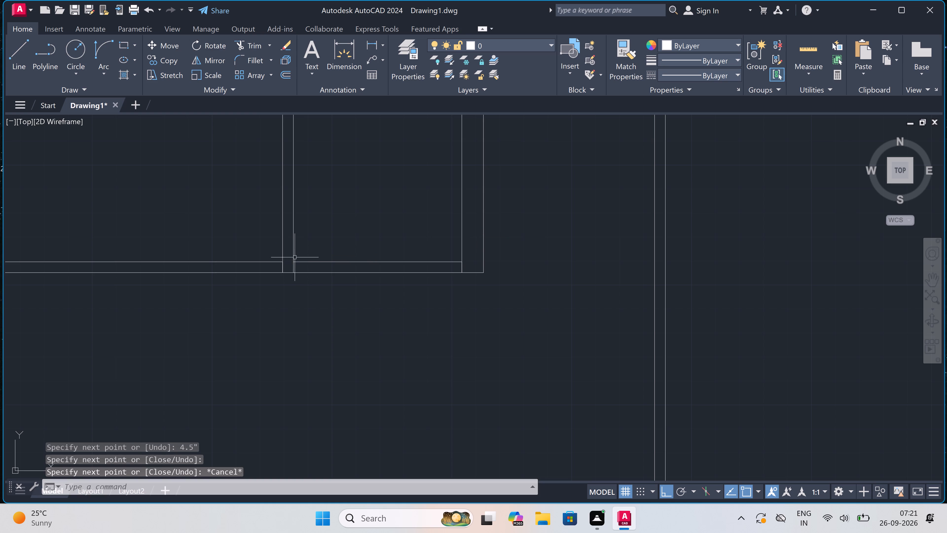
# Draw a door jamb across the adjoining room's bottom wall near the partition, with a 2" stop at mid-wall and a 3' door leaf upward.
pyautogui.scroll(-3, 303, 268)
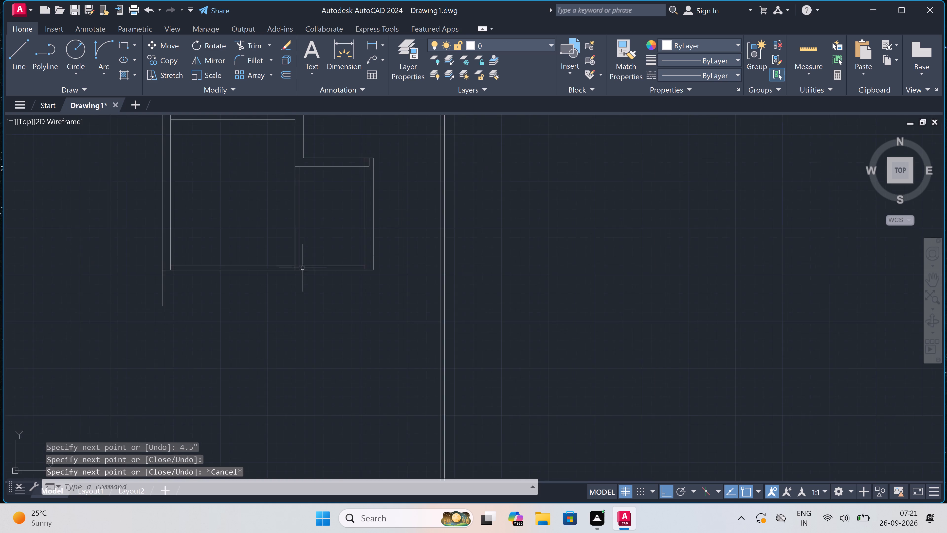
pyautogui.scroll(4, 291, 261)
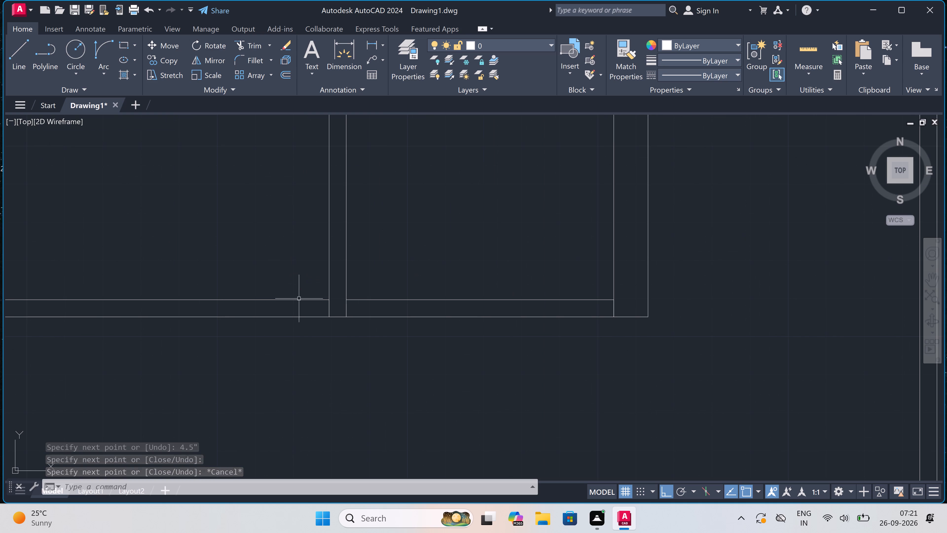
pyautogui.press('space')
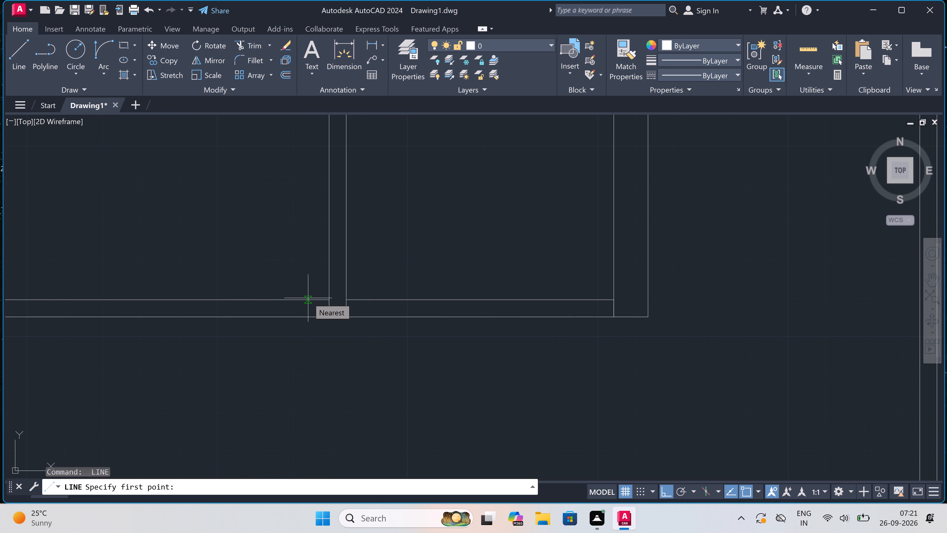
pyautogui.click(308, 298)
pyautogui.click(307, 315)
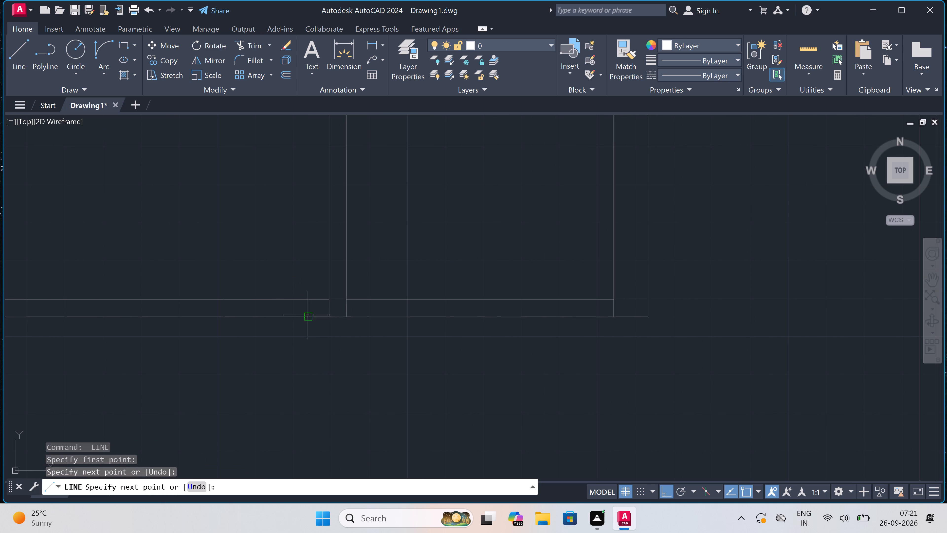
pyautogui.click(308, 309)
pyautogui.write('2"')
pyautogui.press('space')
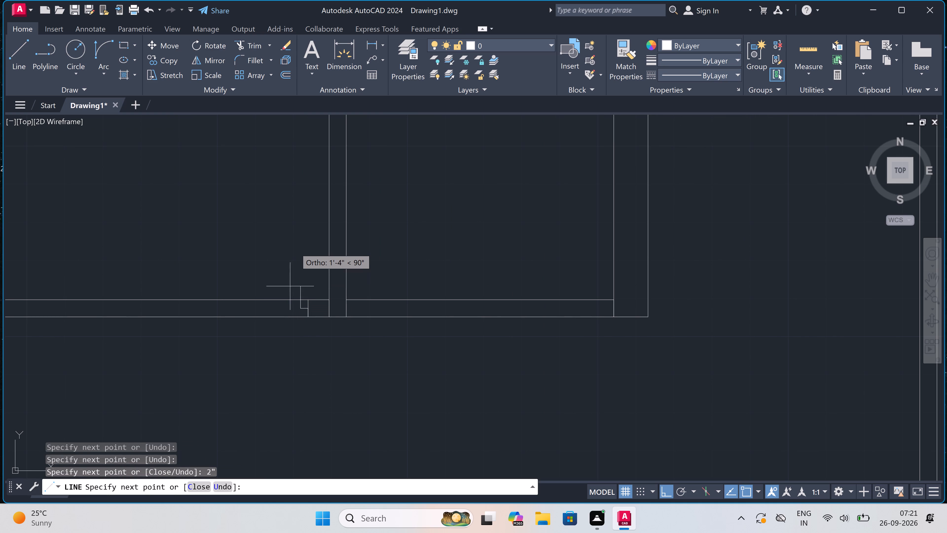
pyautogui.write("3'")
pyautogui.press('space')
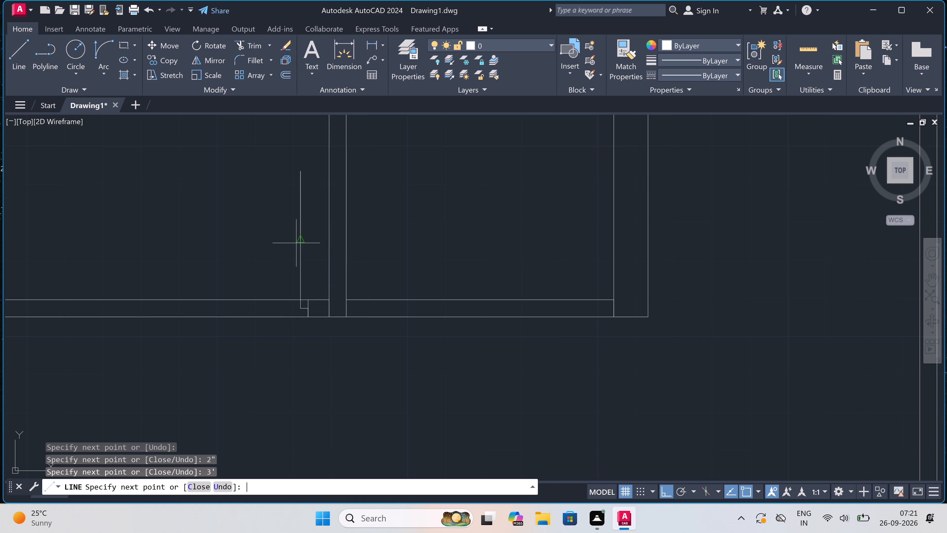
pyautogui.press('Escape')
# Draw the opposite door jamb across the same bottom wall, with a 2" stop from its midpoint towards the door leaf.
pyautogui.press('space')
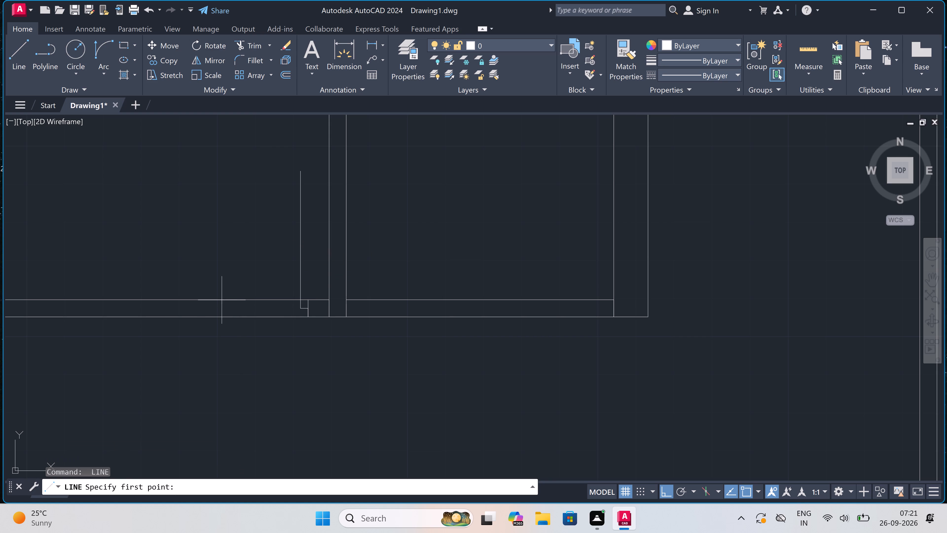
pyautogui.click(176, 299)
pyautogui.click(176, 320)
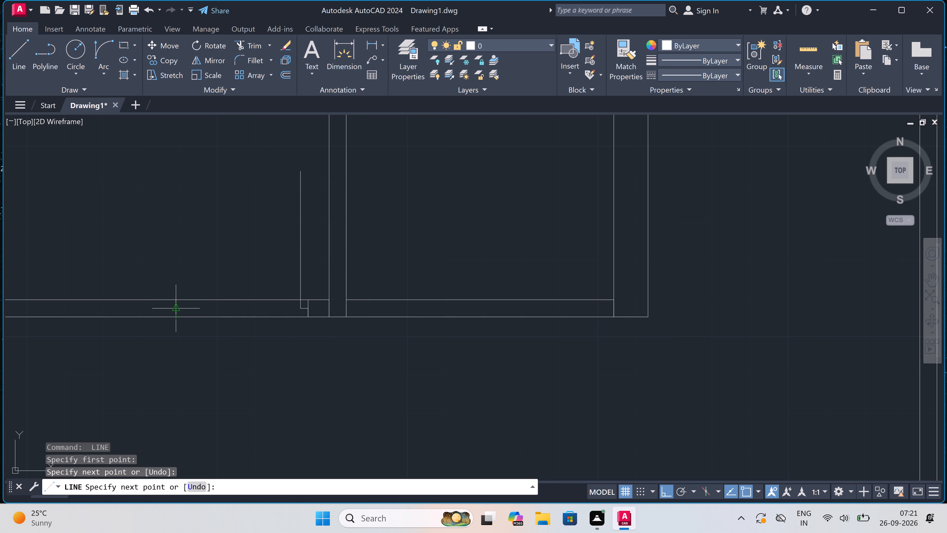
pyautogui.click(179, 309)
pyautogui.write('2"')
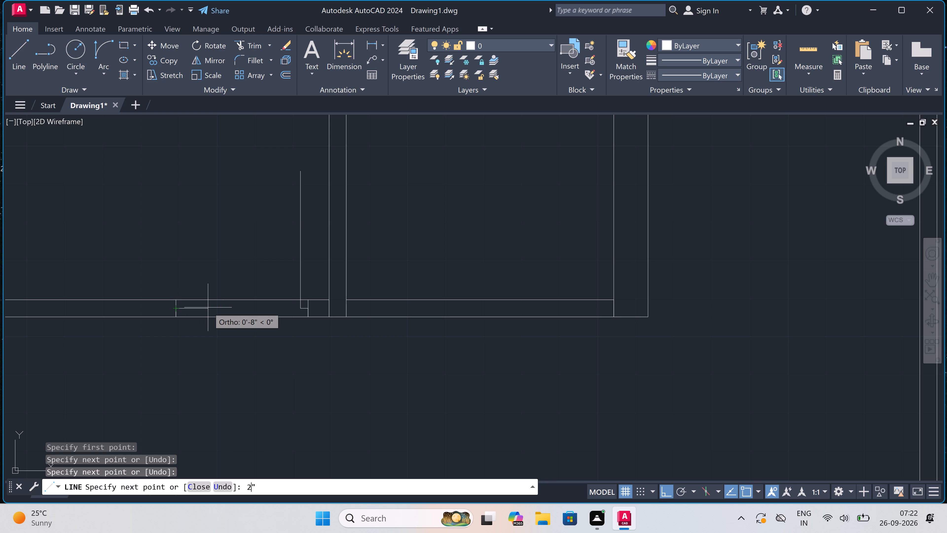
pyautogui.press('space')
pyautogui.press('Escape')
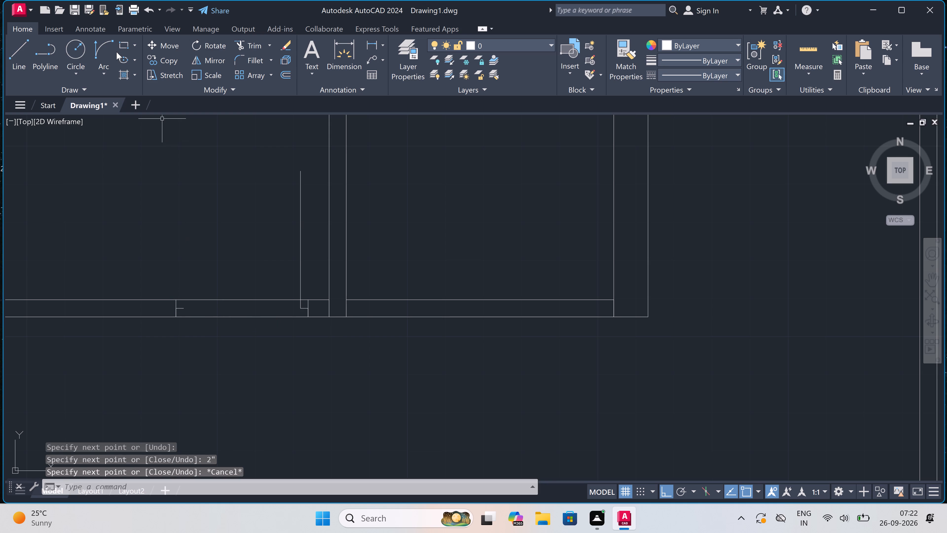
# Draw the door swing arc from the opposite jamb's stop to the top end of the 3' door leaf.
pyautogui.click(108, 49)
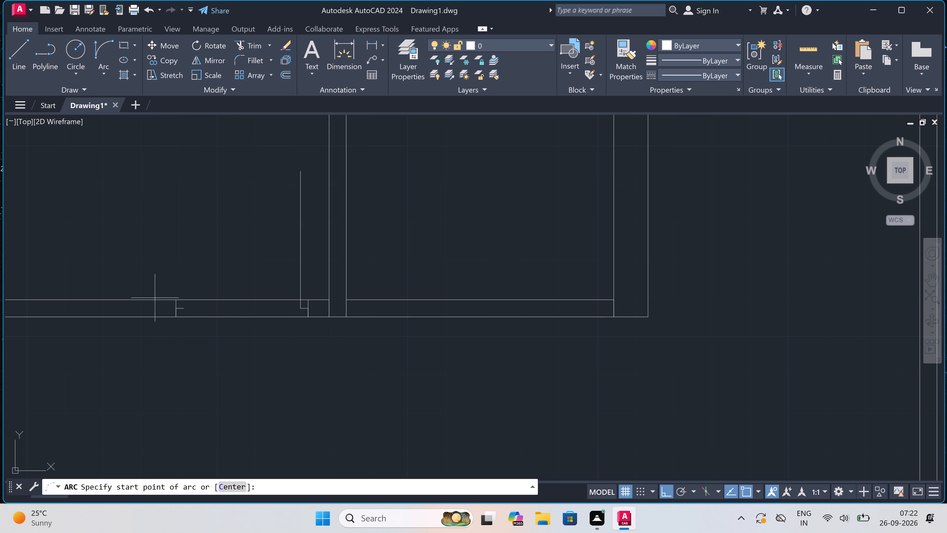
pyautogui.moveTo(186, 310); pyautogui.dragTo(193, 295)
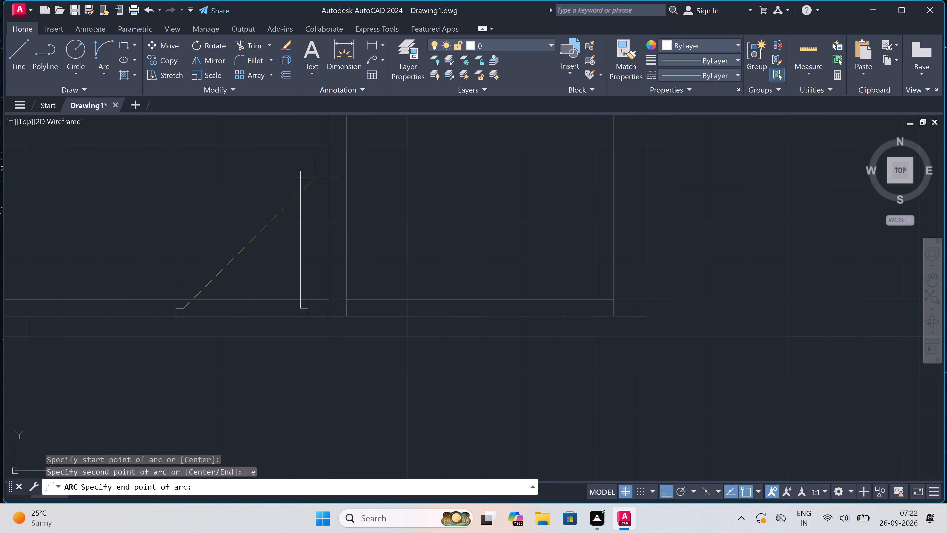
pyautogui.click(303, 170)
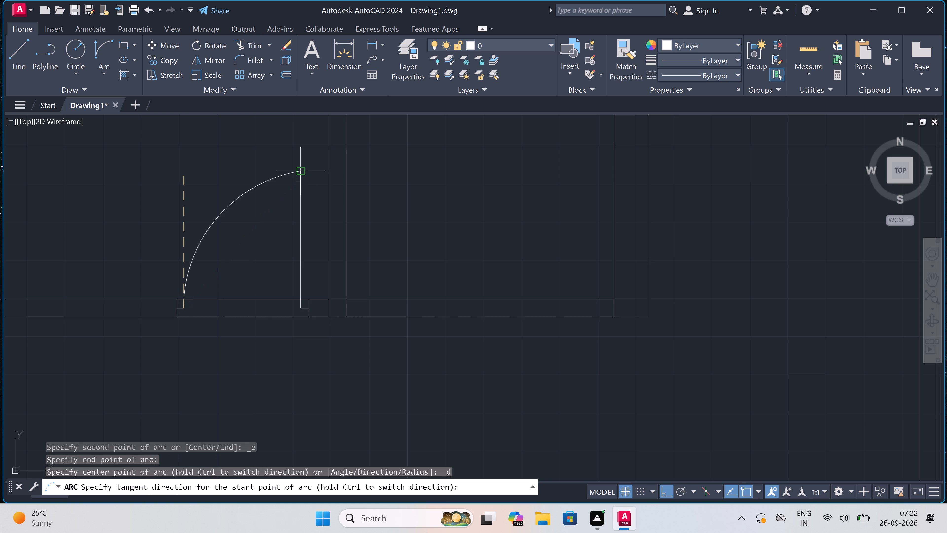
pyautogui.click(263, 155)
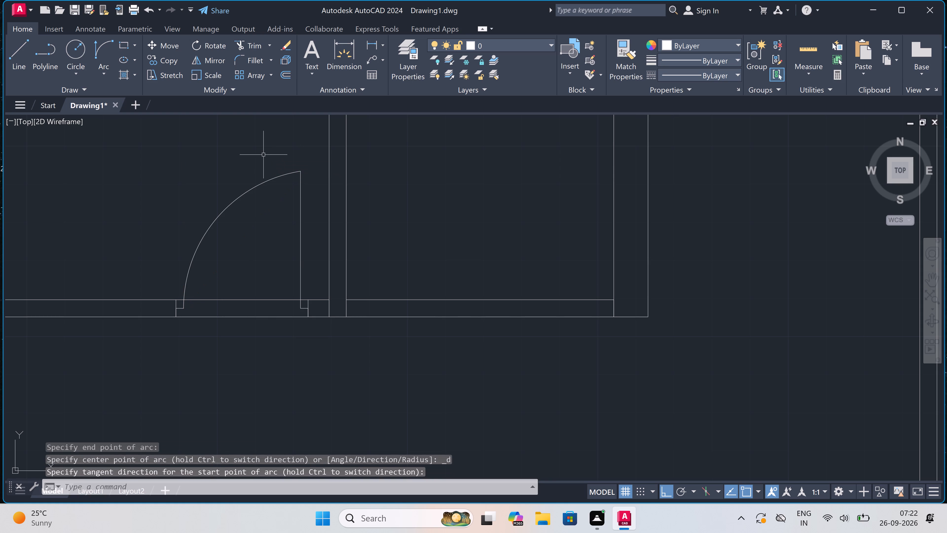
# Trim both bottom wall lines between the two jambs to clear the door opening.
pyautogui.write('tr')
pyautogui.press('space')
pyautogui.click(250, 244)
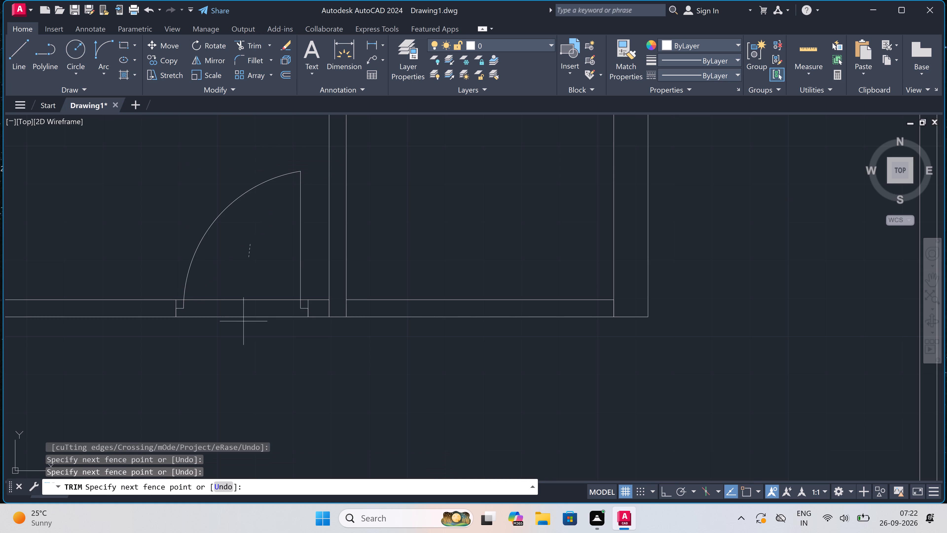
pyautogui.click(240, 413)
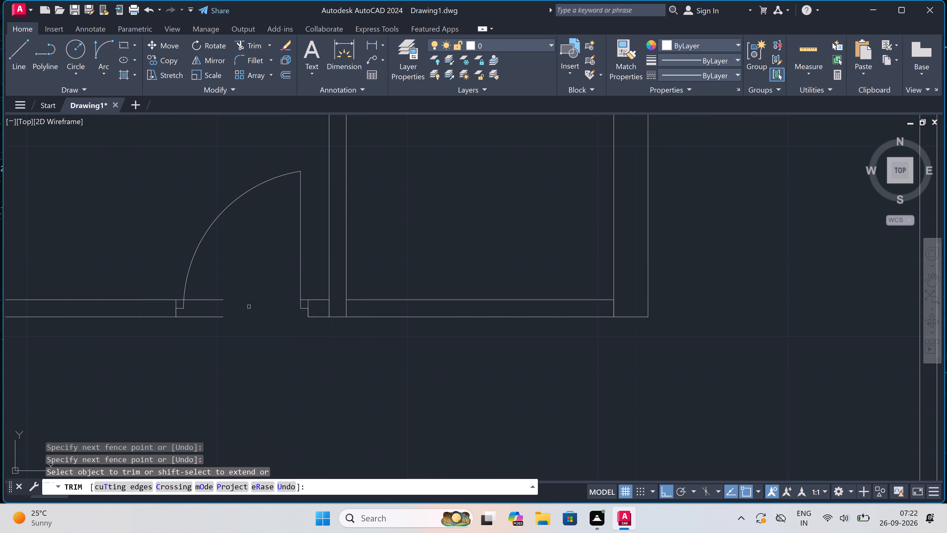
pyautogui.click(221, 286)
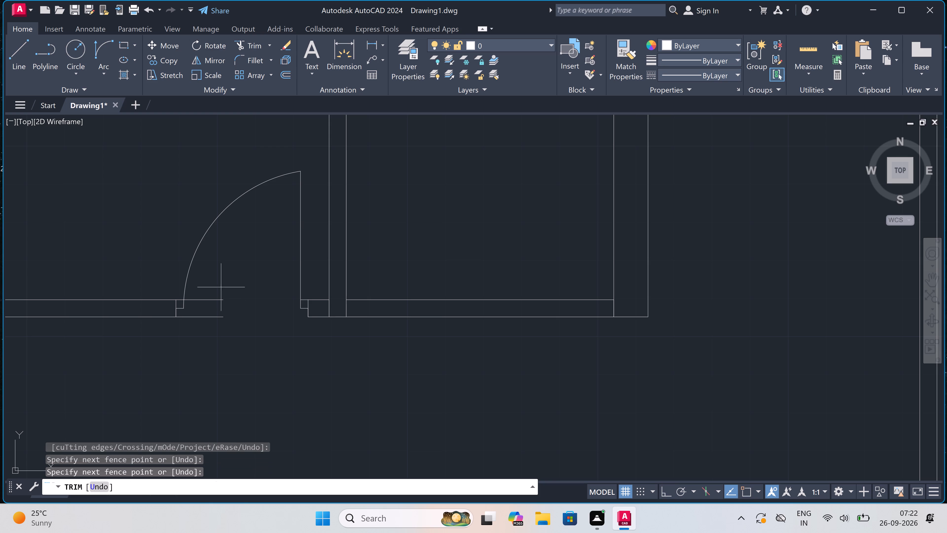
pyautogui.click(203, 345)
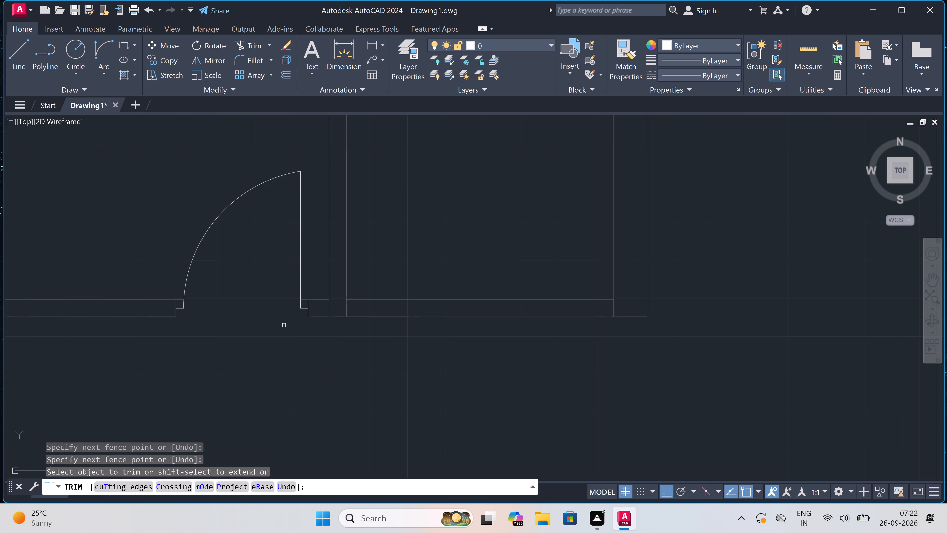
# Trim the ends of the two partition lines that cross the bottom wall beside the door.
pyautogui.click(314, 309)
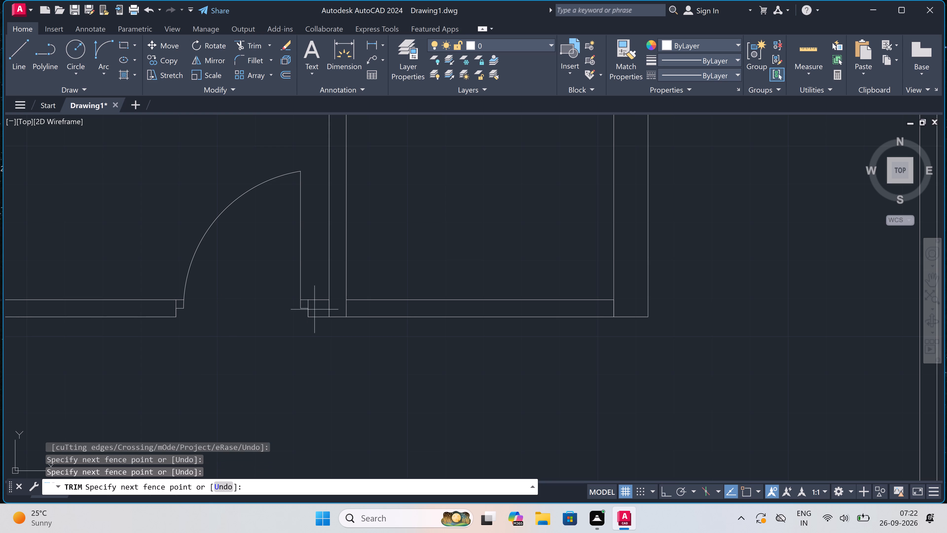
pyautogui.click(359, 311)
pyautogui.scroll(-3, 360, 311)
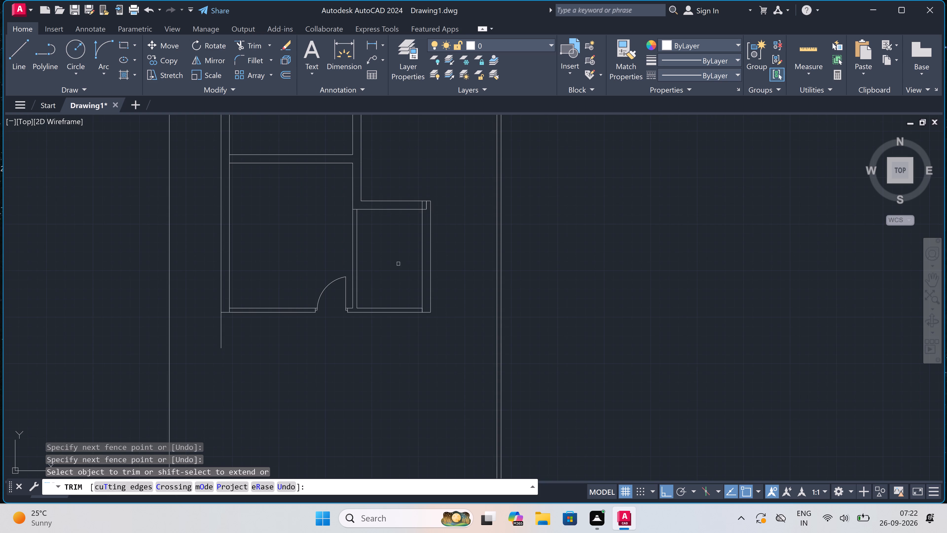
pyautogui.scroll(-2, 406, 242)
pyautogui.scroll(2, 406, 235)
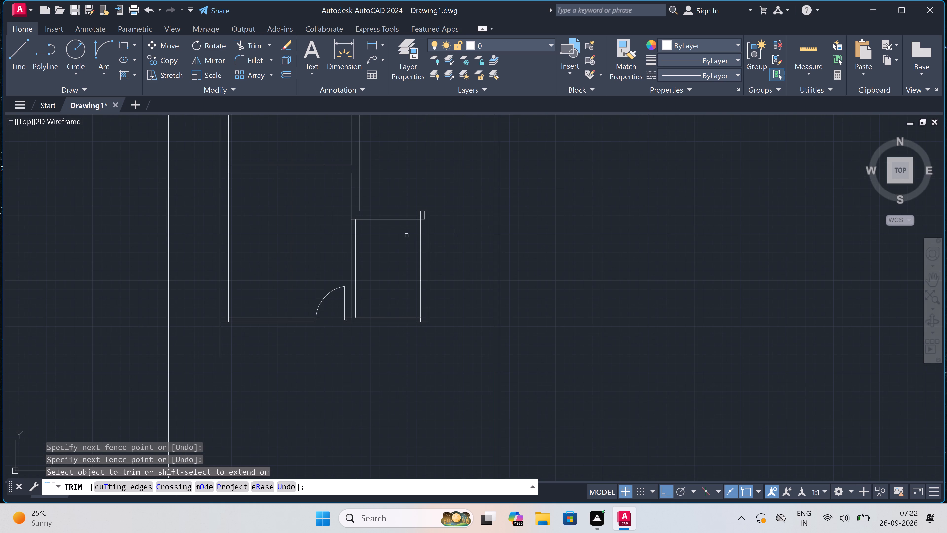
pyautogui.press('Escape')
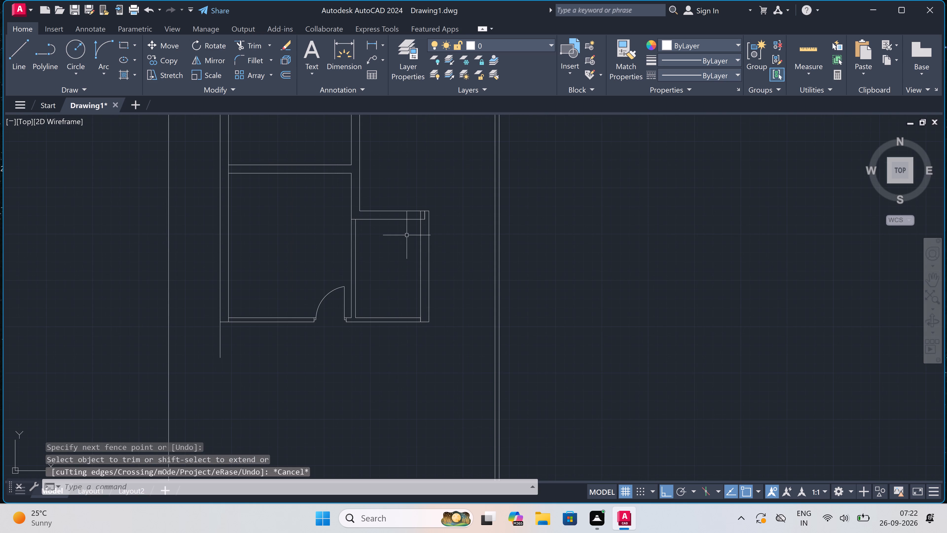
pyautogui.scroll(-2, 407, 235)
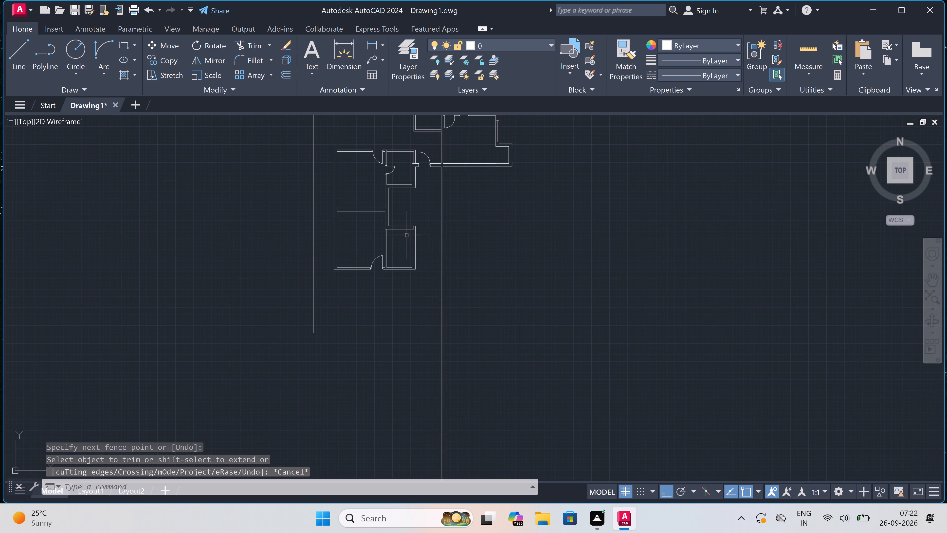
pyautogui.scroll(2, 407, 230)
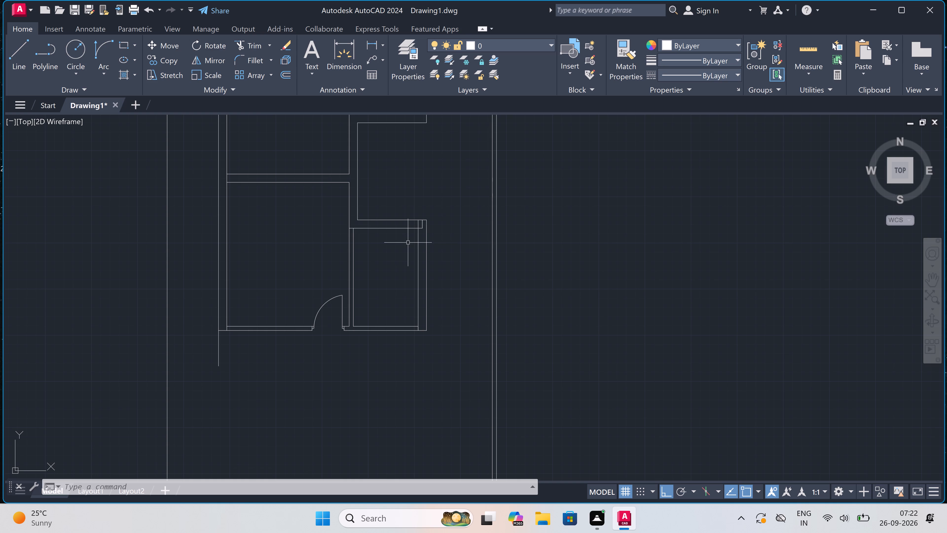
# Draw a horizontal line from the small lower room's outer right wall, extending right past the long double vertical lines.
pyautogui.scroll(-1, 408, 241)
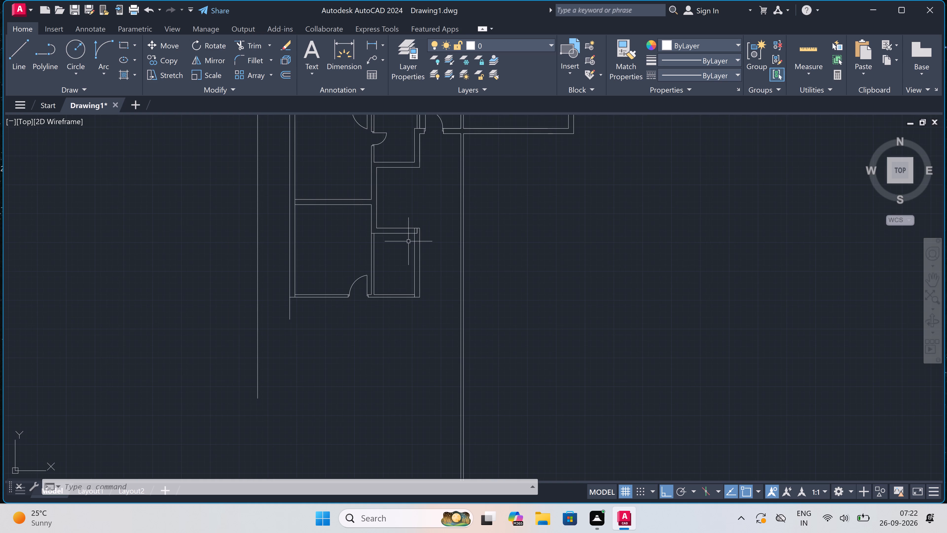
pyautogui.scroll(-1, 408, 241)
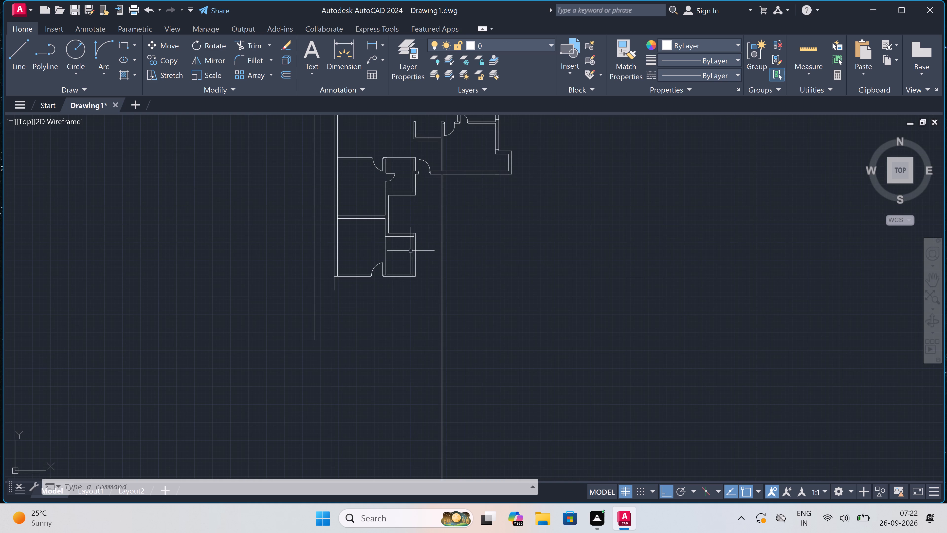
pyautogui.scroll(3, 422, 255)
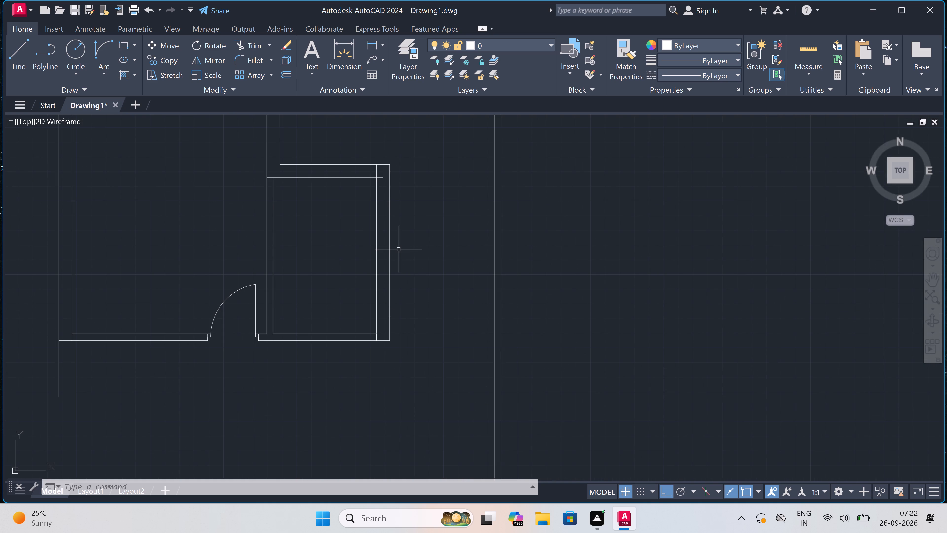
pyautogui.write('l')
pyautogui.press('space')
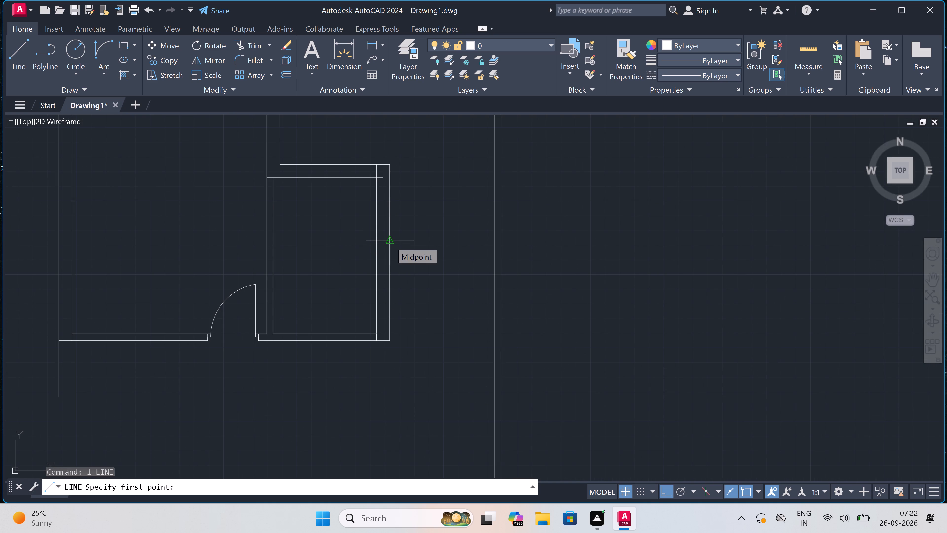
pyautogui.moveTo(388, 266); pyautogui.dragTo(392, 266)
pyautogui.scroll(-2, 555, 290)
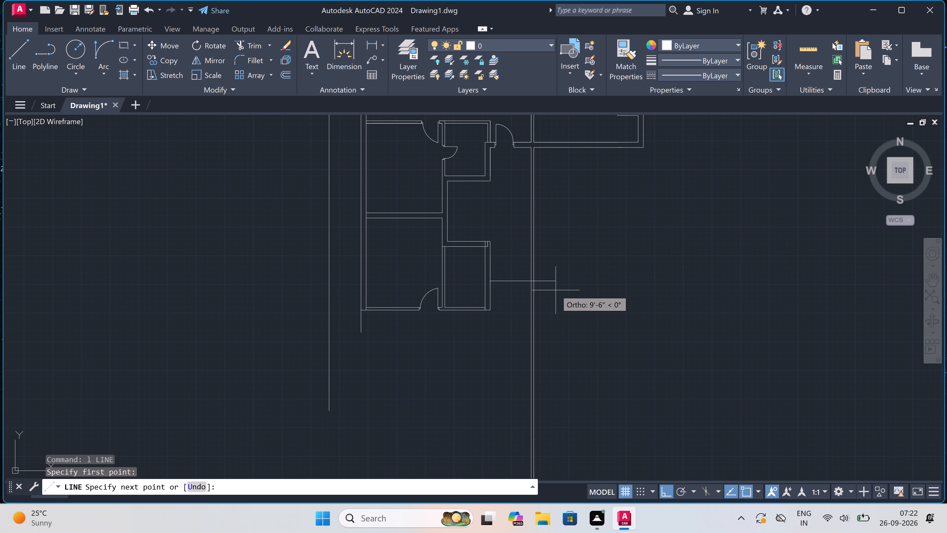
pyautogui.click(743, 283)
pyautogui.press('Escape')
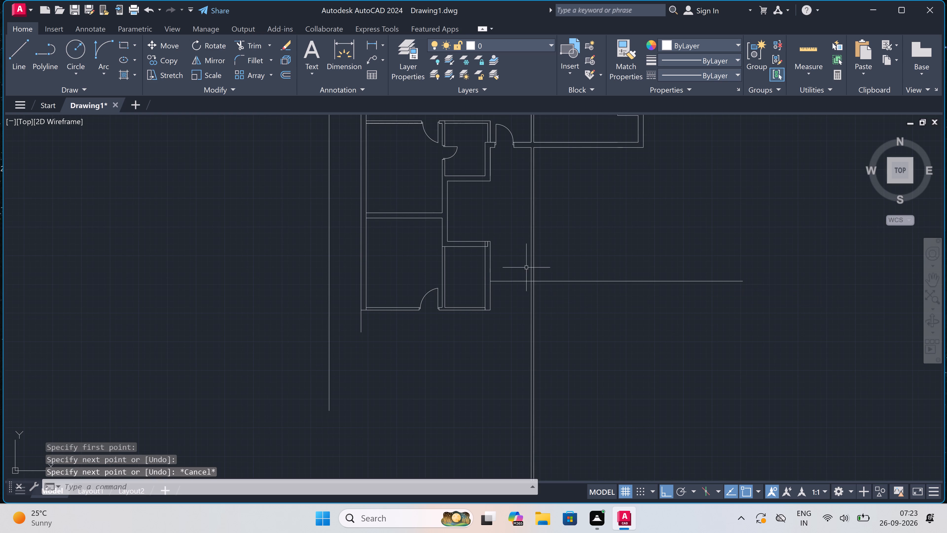
# Draw the wall's second line: 9" down from the first line's start on the room's wall, then right, parallel to the first line.
pyautogui.press('space')
pyautogui.click(490, 282)
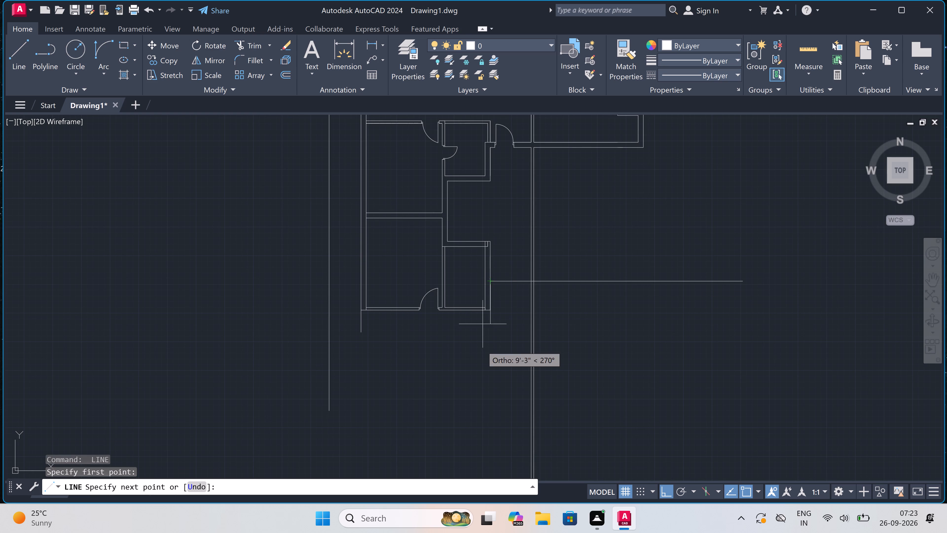
pyautogui.write('9"')
pyautogui.press('space')
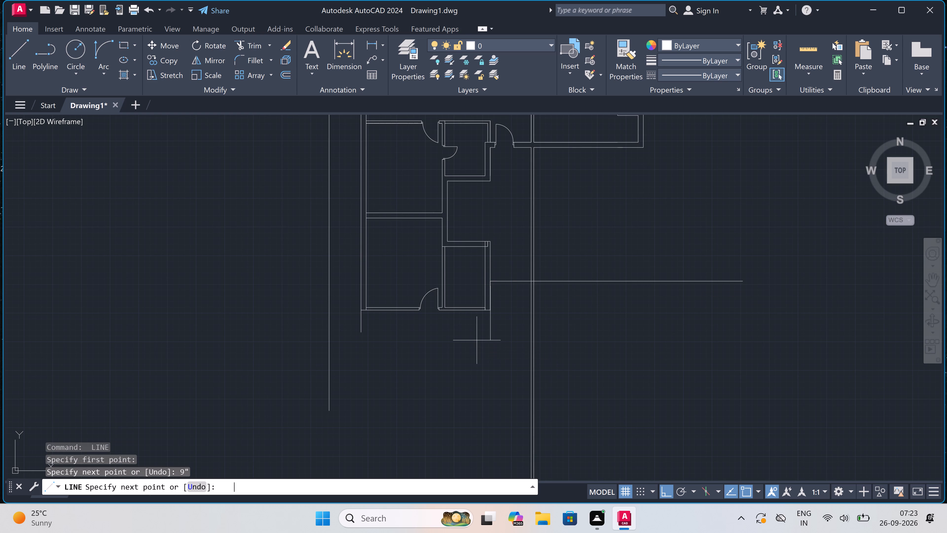
pyautogui.click(750, 284)
pyautogui.press('Escape')
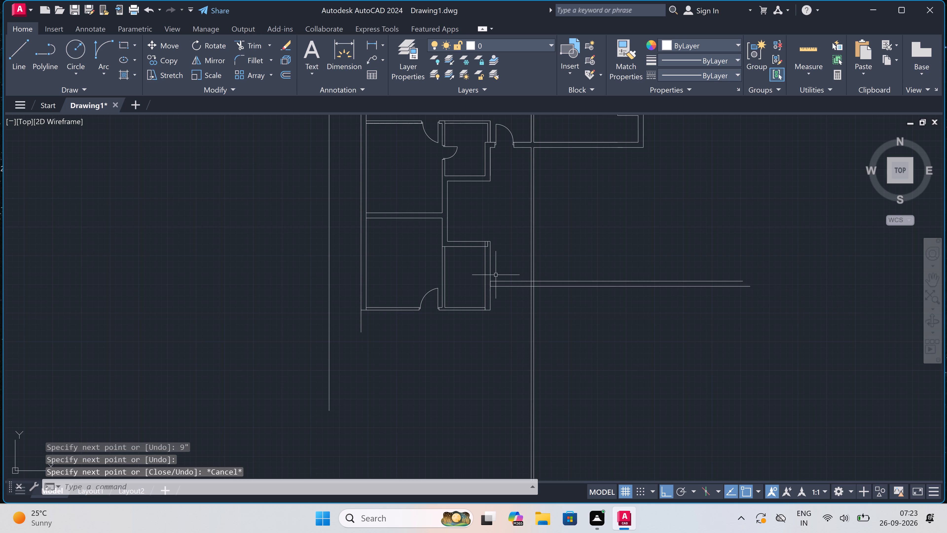
# Draw a line from the lower wall line's start about 5" left into the room's right wall, then down to the bottom wall's outer line.
pyautogui.scroll(3, 489, 279)
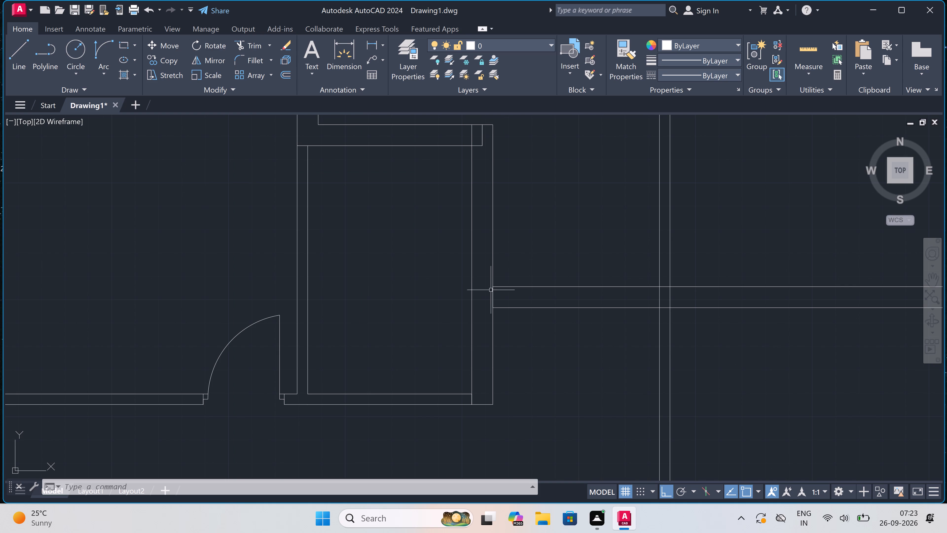
pyautogui.scroll(-2, 494, 303)
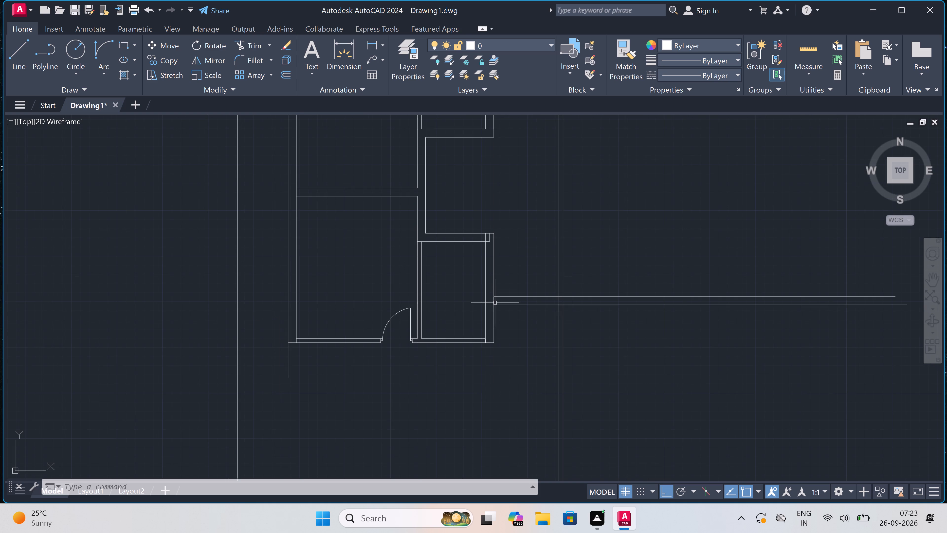
pyautogui.scroll(-1, 495, 303)
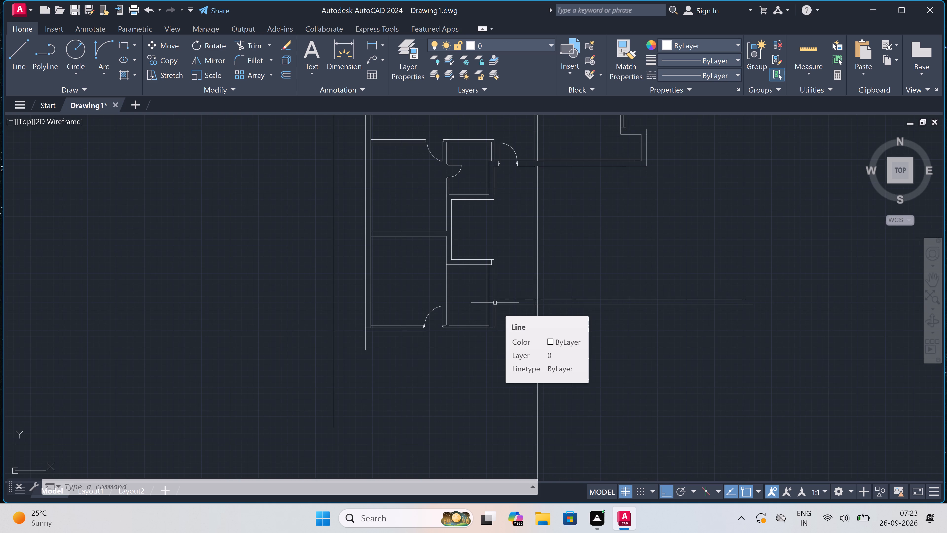
pyautogui.scroll(1, 495, 303)
pyautogui.scroll(-1, 495, 303)
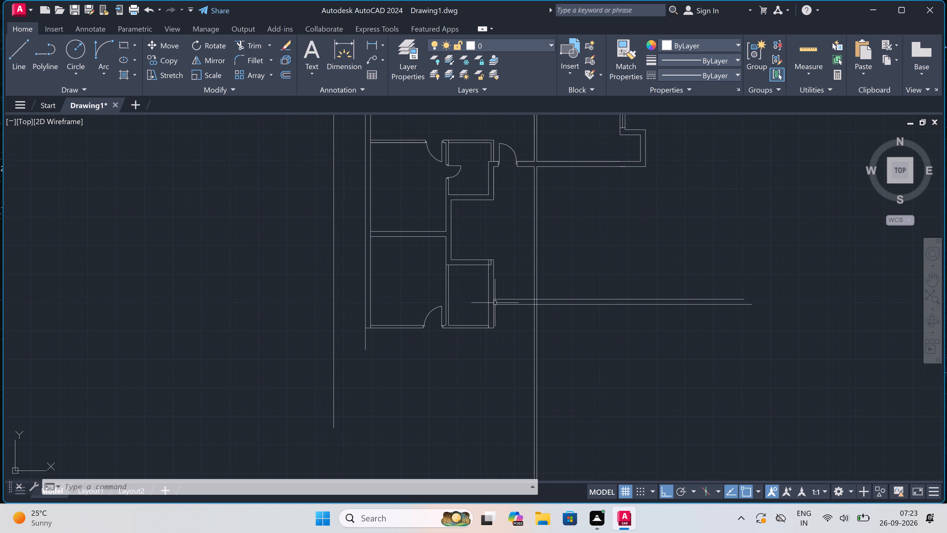
pyautogui.scroll(2, 495, 303)
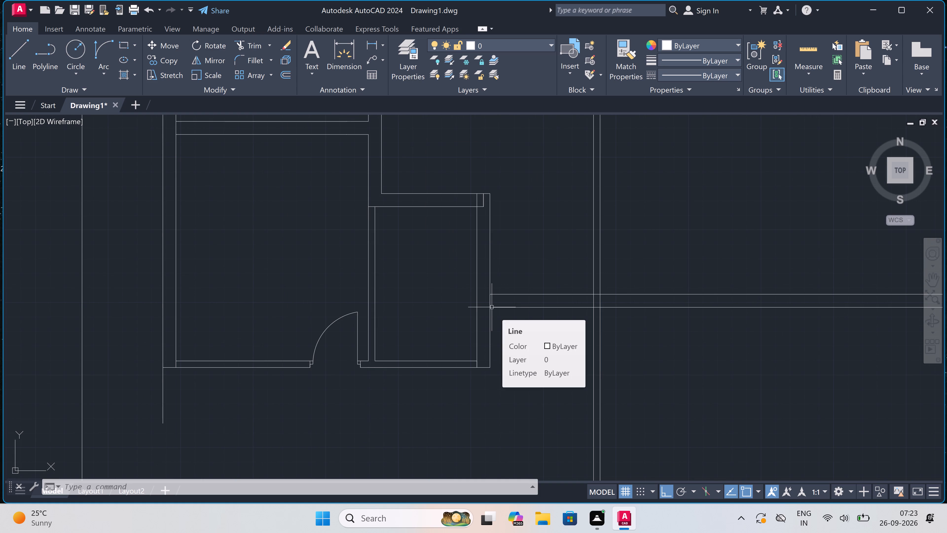
pyautogui.press('space')
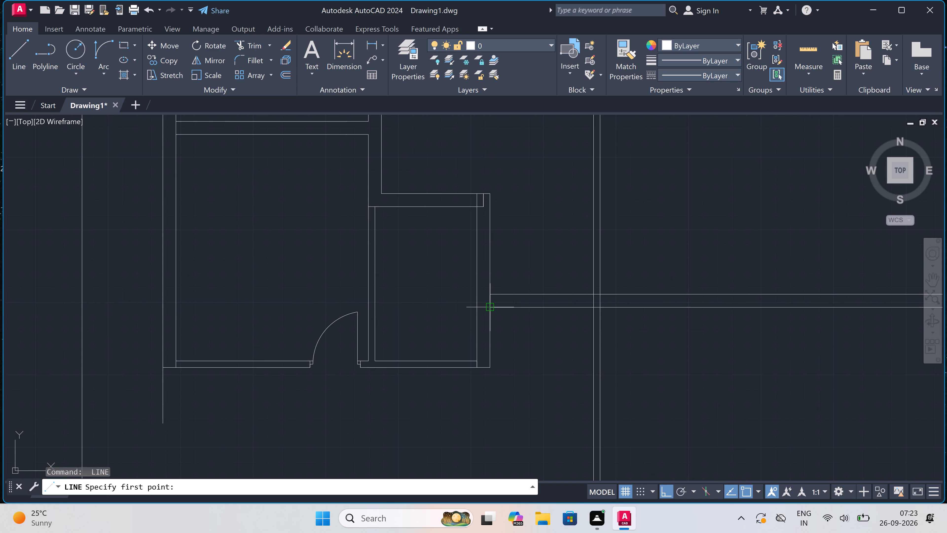
pyautogui.click(491, 307)
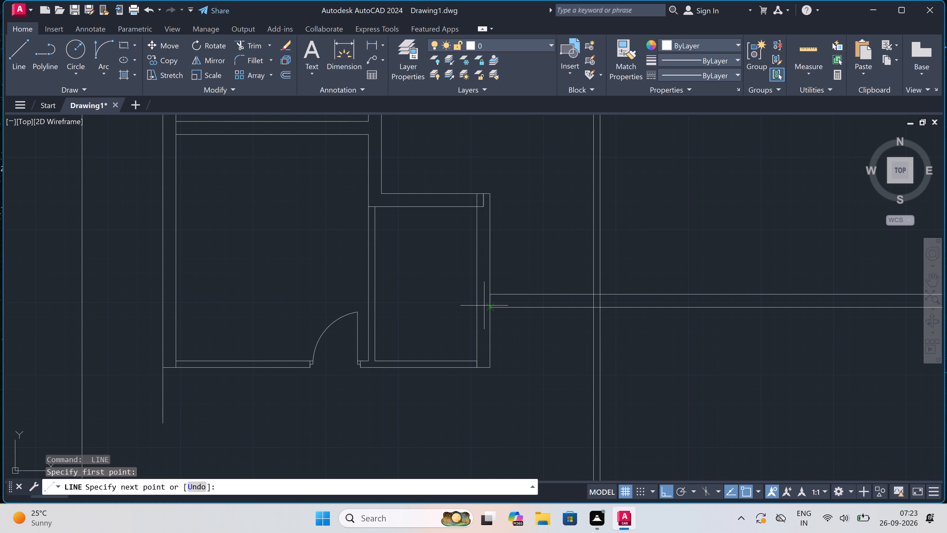
pyautogui.scroll(2, 483, 305)
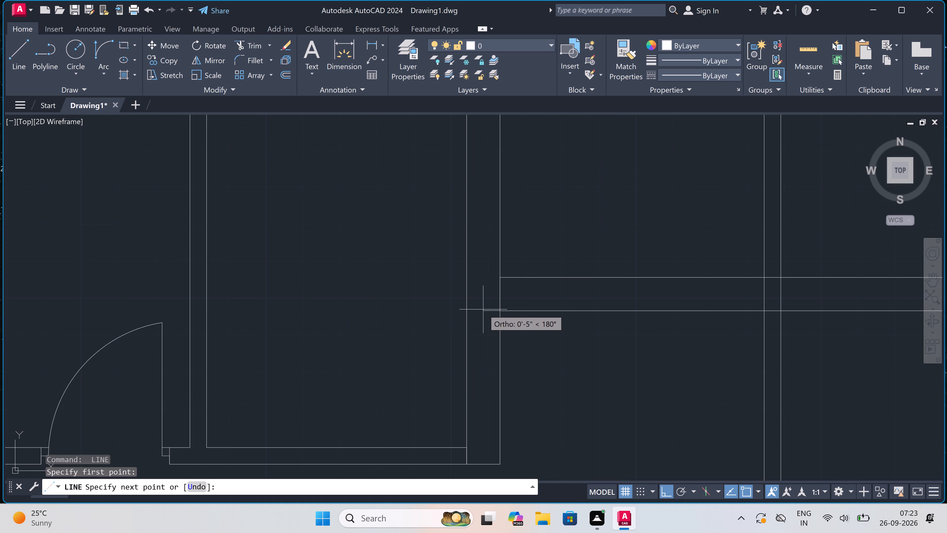
pyautogui.click(483, 309)
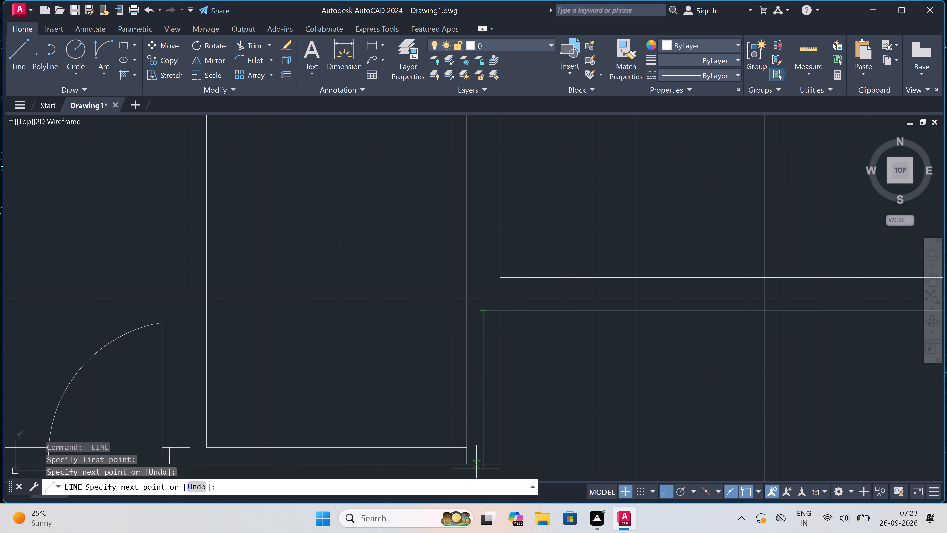
pyautogui.click(480, 464)
pyautogui.press('Escape')
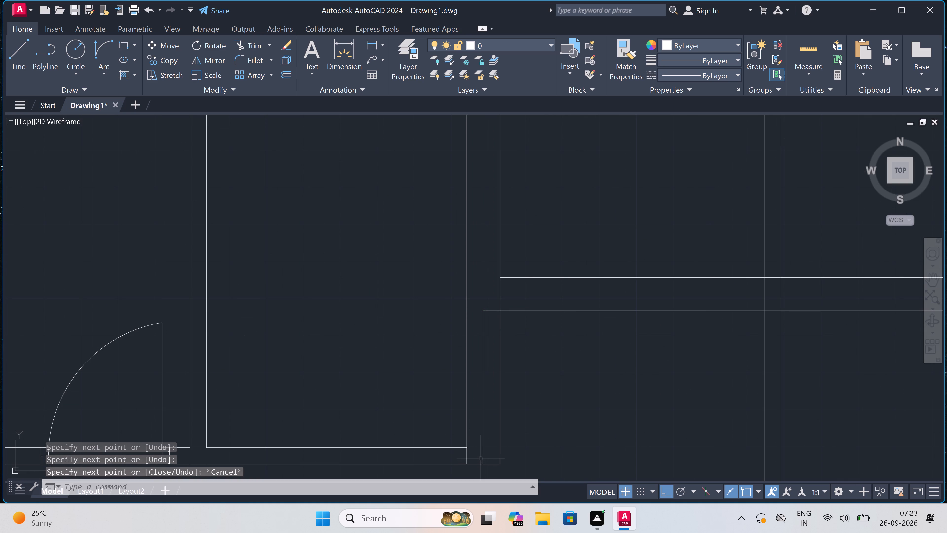
# Trim the old outer face of the small room's right wall from the new horizontal wall's upper line down to the bottom.
pyautogui.press('t')
pyautogui.write('r')
pyautogui.press('space')
pyautogui.click(491, 436)
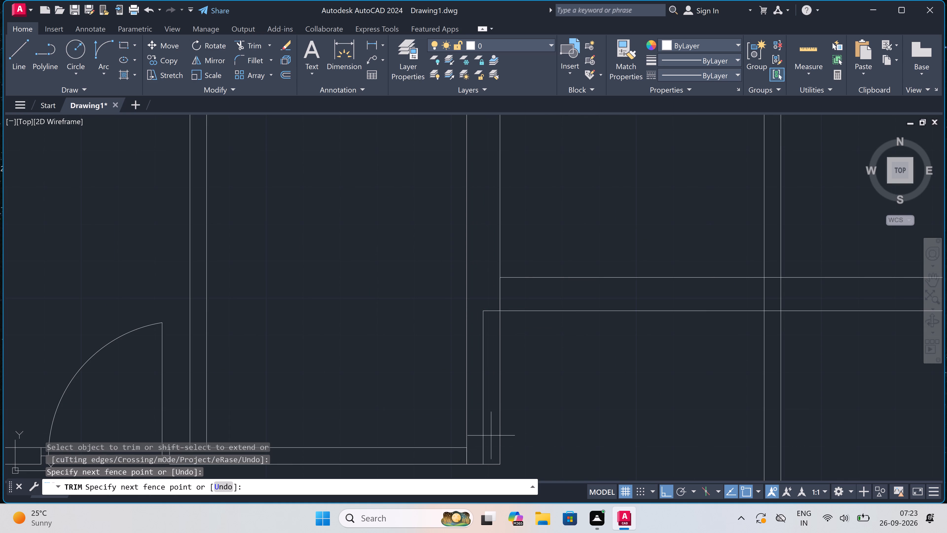
pyautogui.click(521, 413)
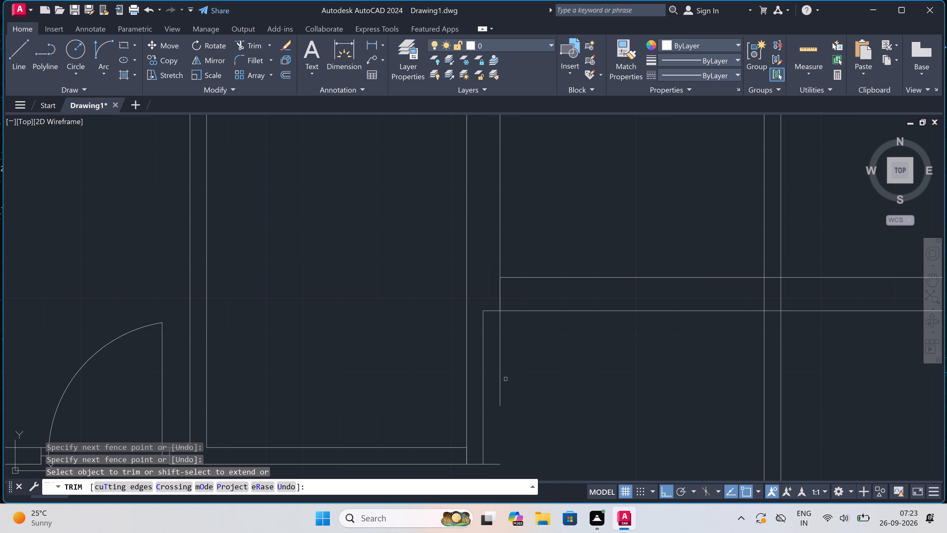
pyautogui.click(500, 370)
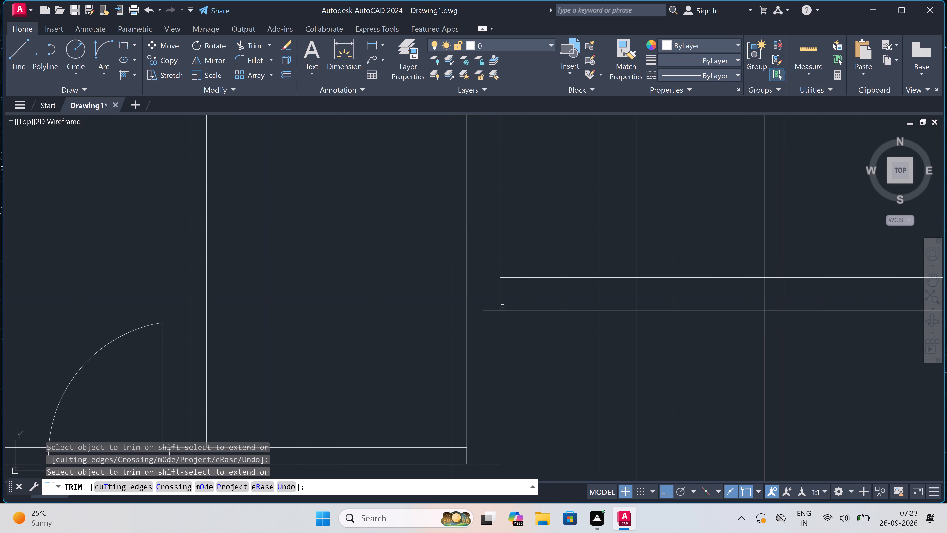
pyautogui.click(502, 305)
pyautogui.click(499, 298)
# Trim the bottom wall's overhang past the new outer face and the inner wall line's end crossing the bottom wall.
pyautogui.scroll(-3, 499, 298)
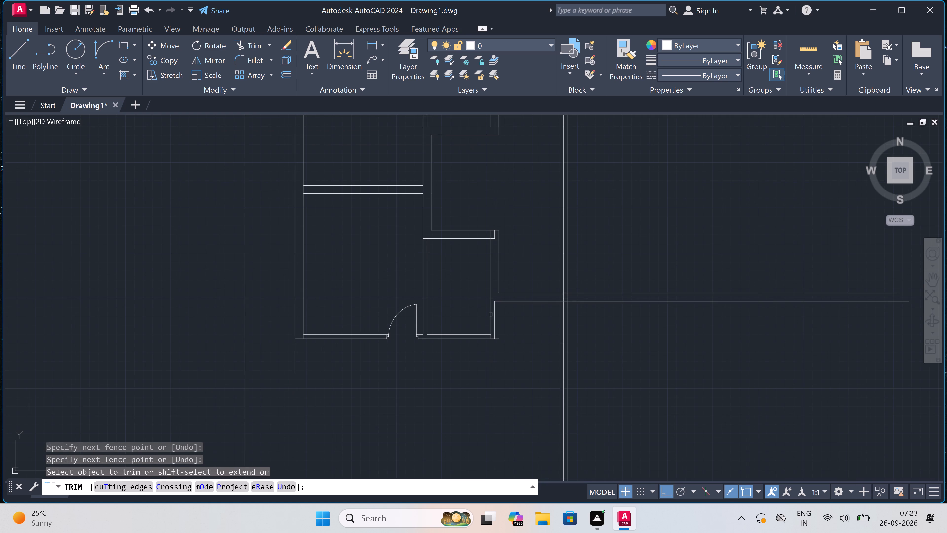
pyautogui.scroll(4, 495, 333)
pyautogui.moveTo(501, 345); pyautogui.dragTo(501, 349)
pyautogui.click(498, 400)
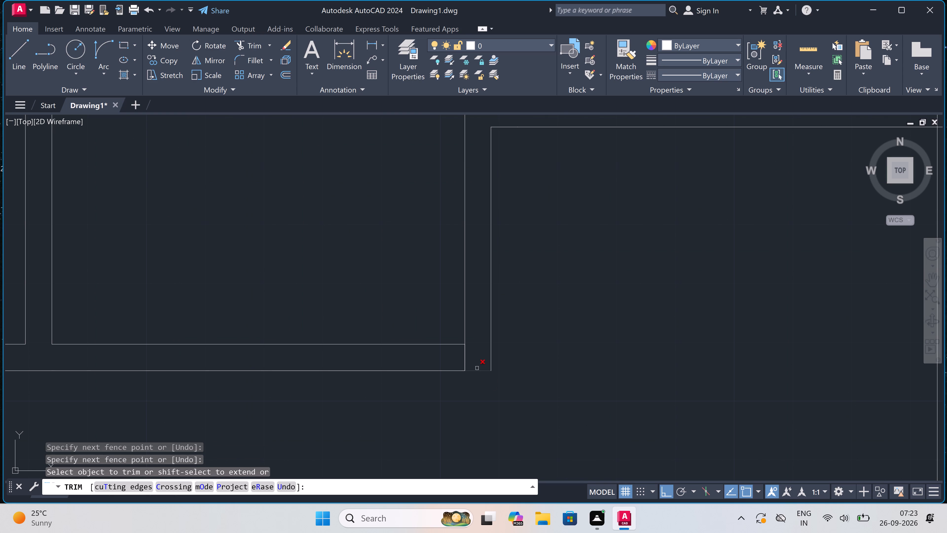
pyautogui.click(473, 357)
pyautogui.click(462, 352)
pyautogui.scroll(-4, 462, 352)
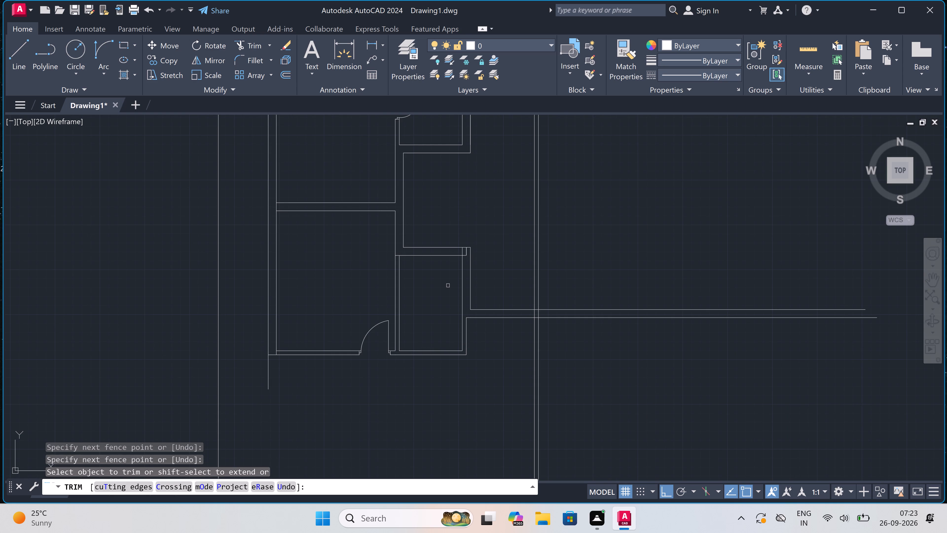
# Trim the leftover vertical lines and the inner line's overhang at the small room's top-right wall corner.
pyautogui.scroll(3, 463, 255)
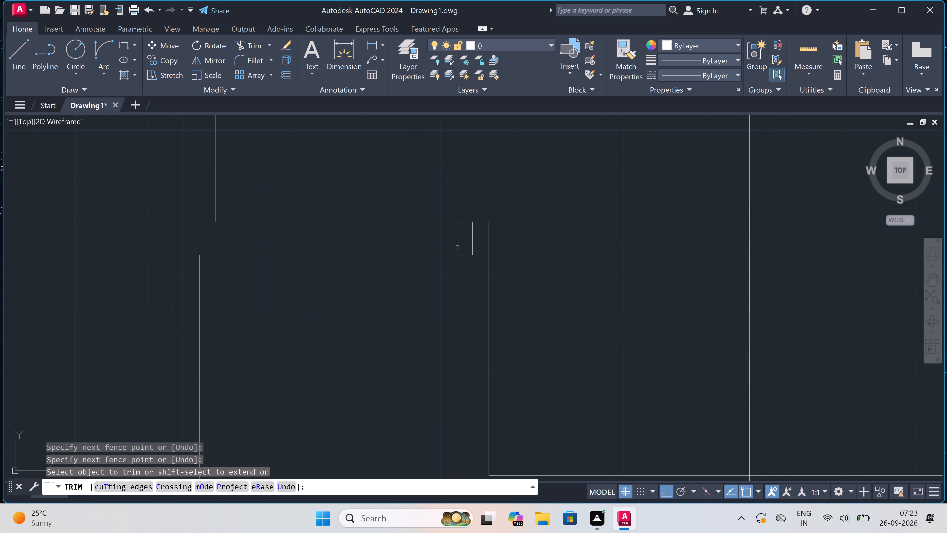
pyautogui.scroll(2, 455, 247)
pyautogui.click(441, 238)
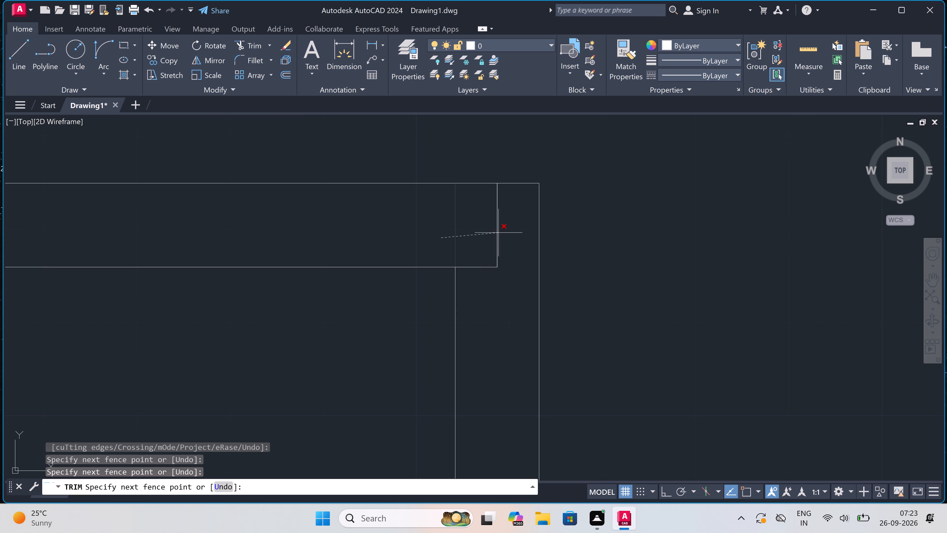
pyautogui.click(498, 233)
pyautogui.click(488, 247)
pyautogui.click(487, 304)
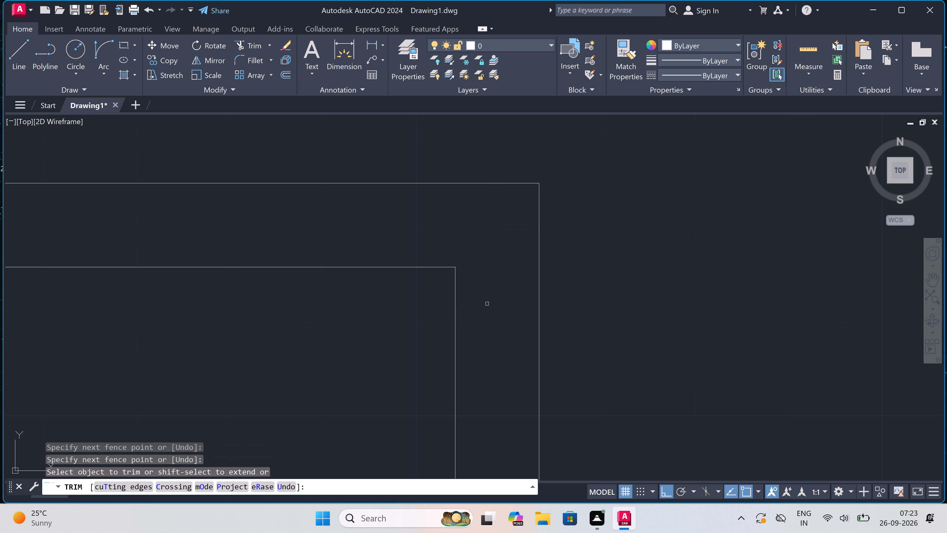
pyautogui.scroll(-5, 487, 304)
pyautogui.press('Escape')
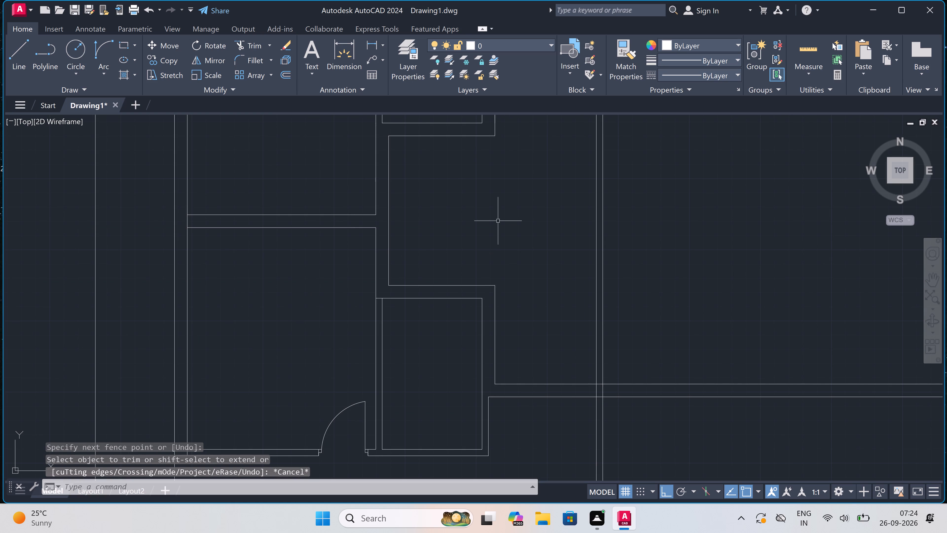
# Draw a vertical line closing the open recess between the upper small room's bottom-right corner and the lower small room's top-right corner.
pyautogui.press('l')
pyautogui.press('space')
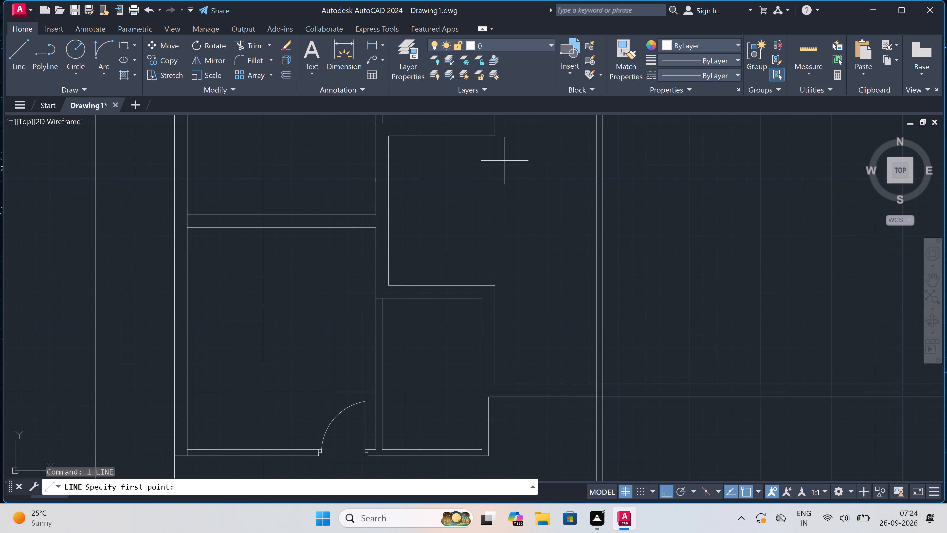
pyautogui.moveTo(497, 133); pyautogui.dragTo(496, 144)
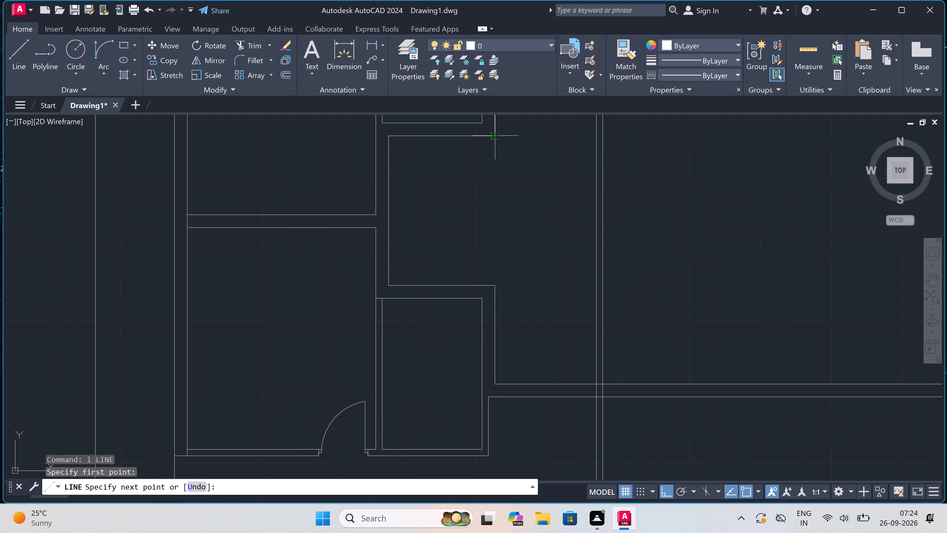
pyautogui.click(494, 286)
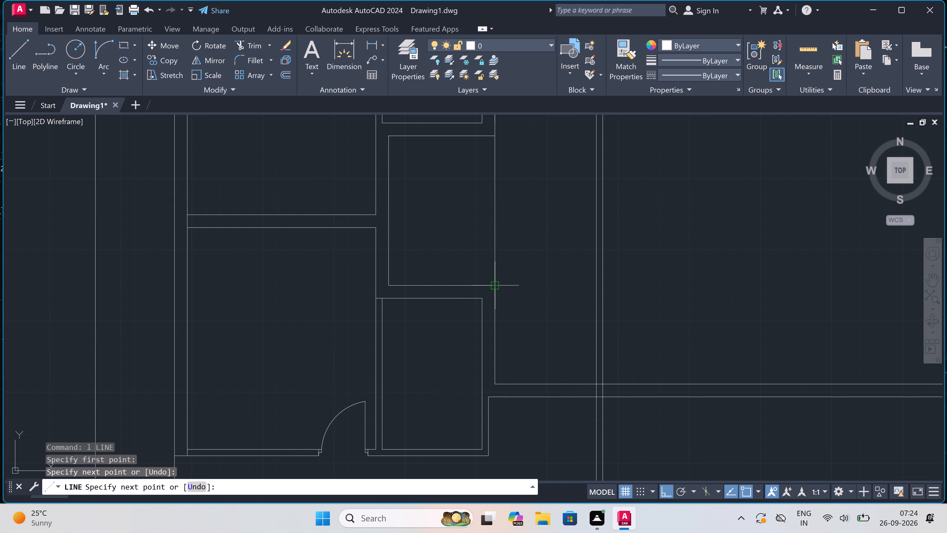
pyautogui.press('Escape')
# Erase the short vertical wall lines between the upper small room's top-right corner and the wall beside the adjacent door.
pyautogui.scroll(-4, 487, 307)
pyautogui.scroll(2, 487, 307)
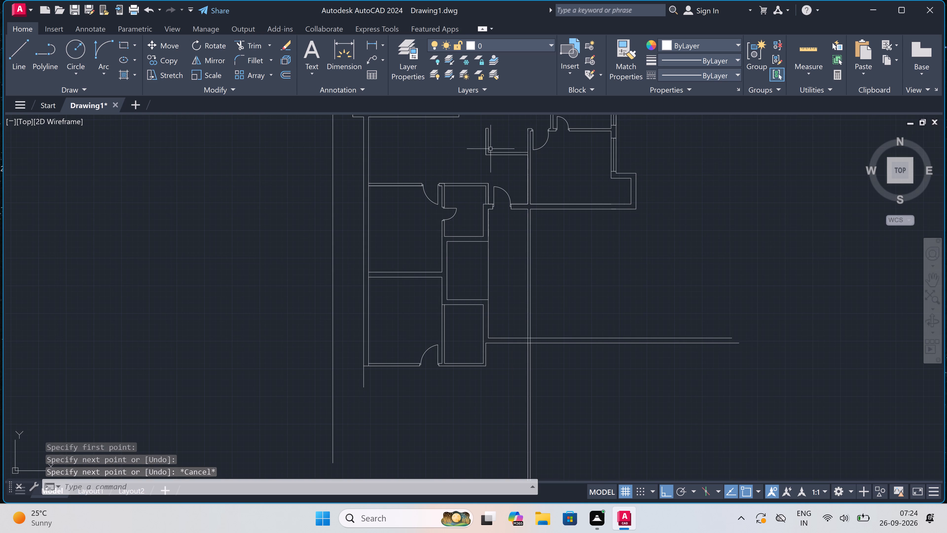
pyautogui.scroll(3, 488, 156)
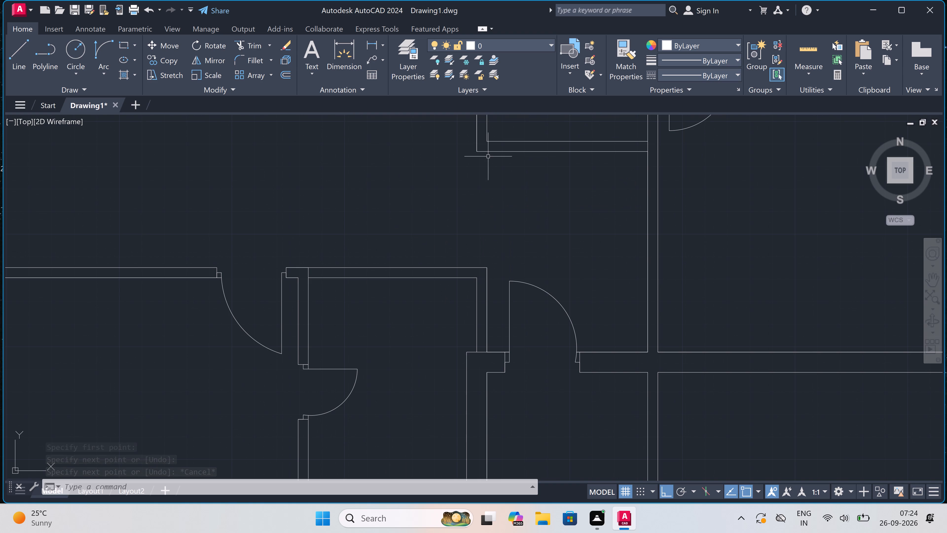
pyautogui.click(492, 291)
pyautogui.scroll(-2, 471, 309)
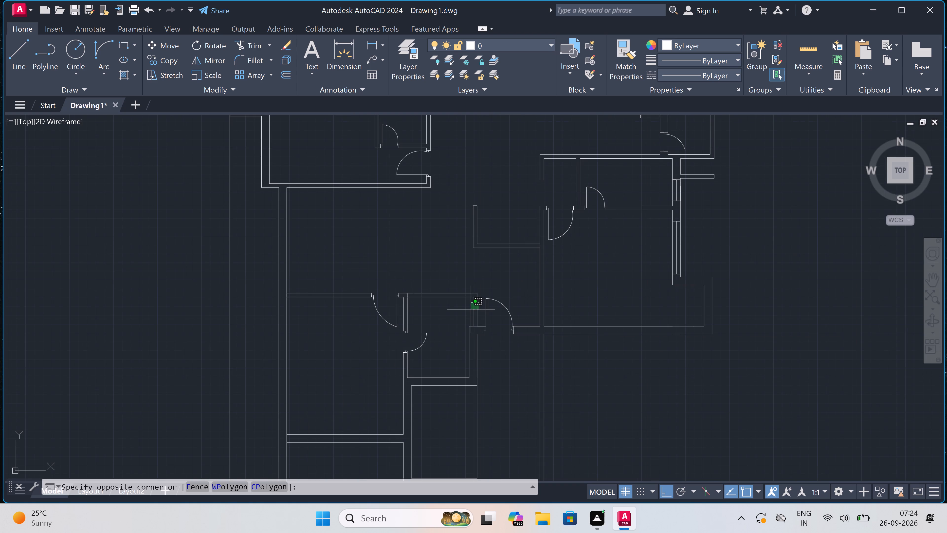
pyautogui.scroll(1, 465, 309)
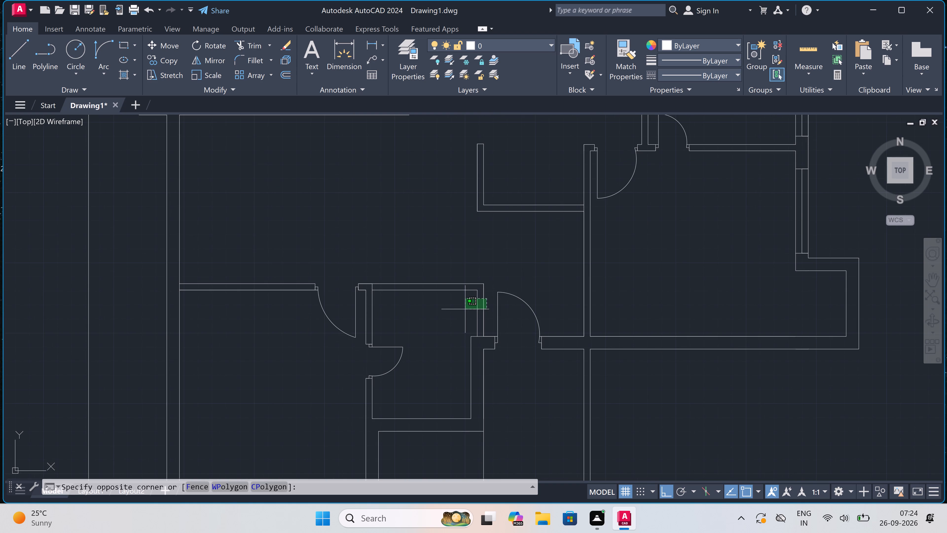
pyautogui.scroll(1, 465, 309)
pyautogui.click(465, 309)
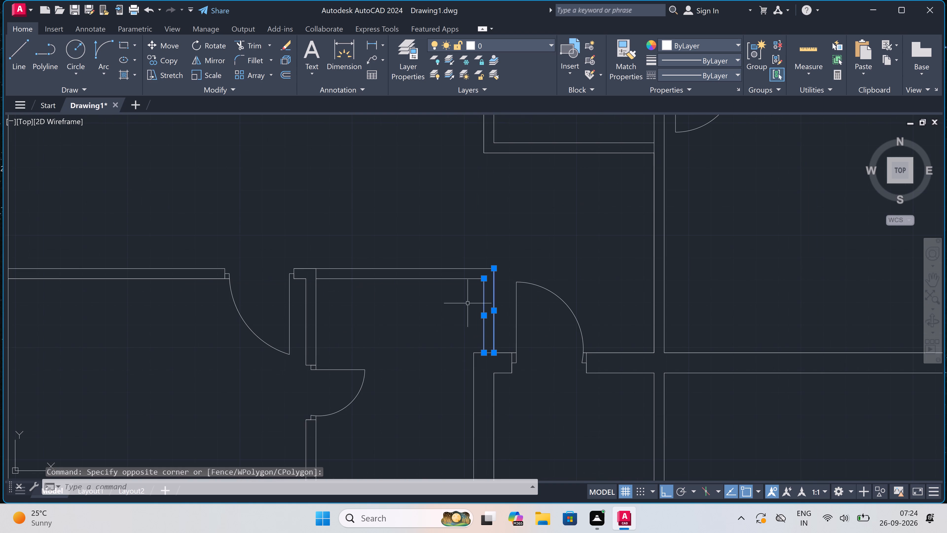
pyautogui.press('Delete')
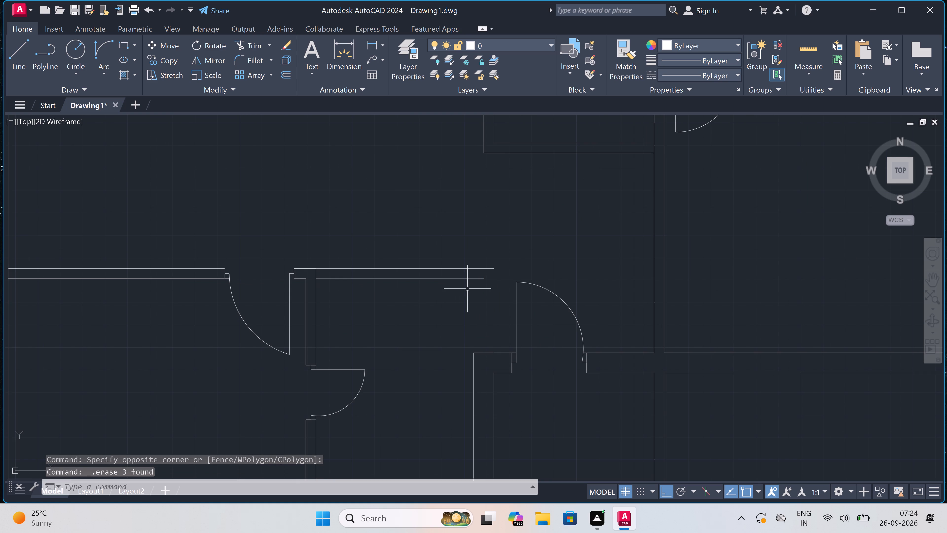
# Redraw the upper small room's right wall in line with its lower inner face, 4.5" thick, up to the top wall's outer line.
pyautogui.press('l')
pyautogui.press('space')
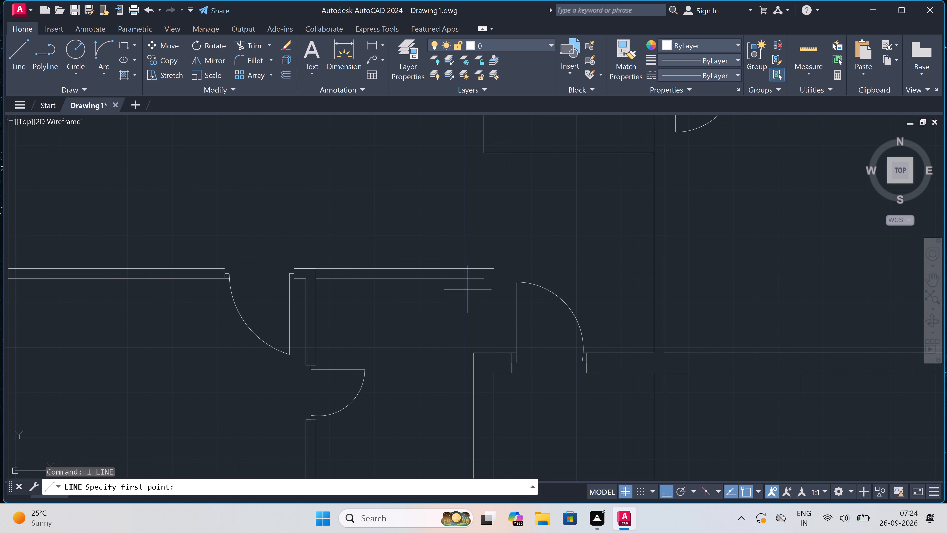
pyautogui.click(474, 350)
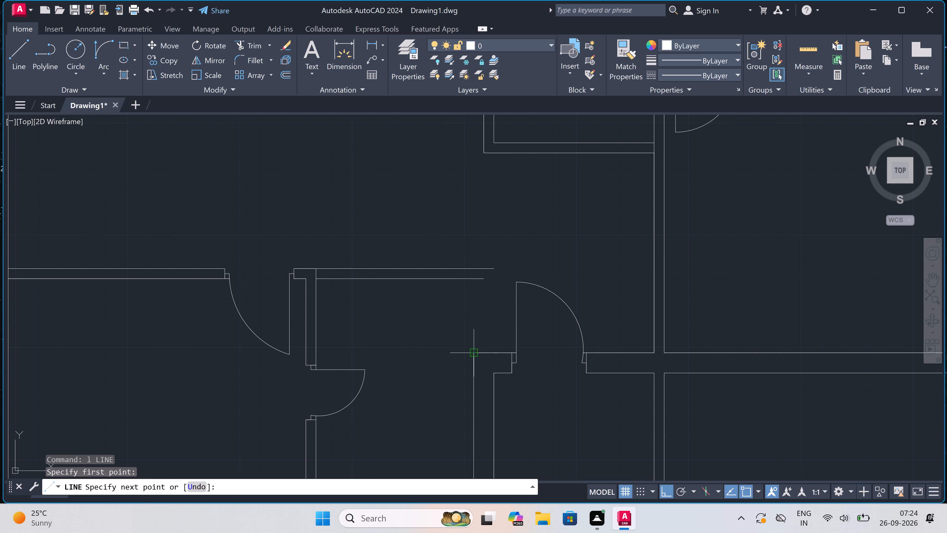
pyautogui.click(474, 281)
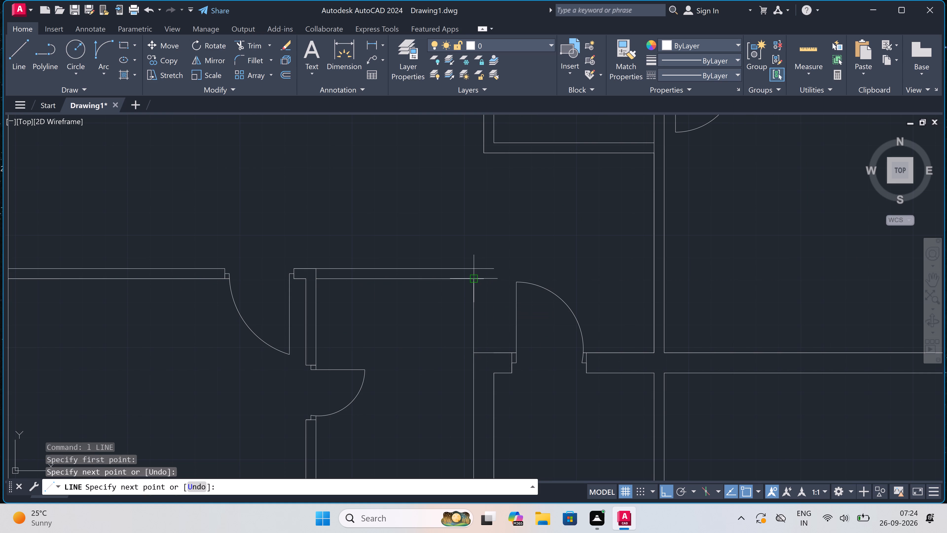
pyautogui.write('4.5"')
pyautogui.press('space')
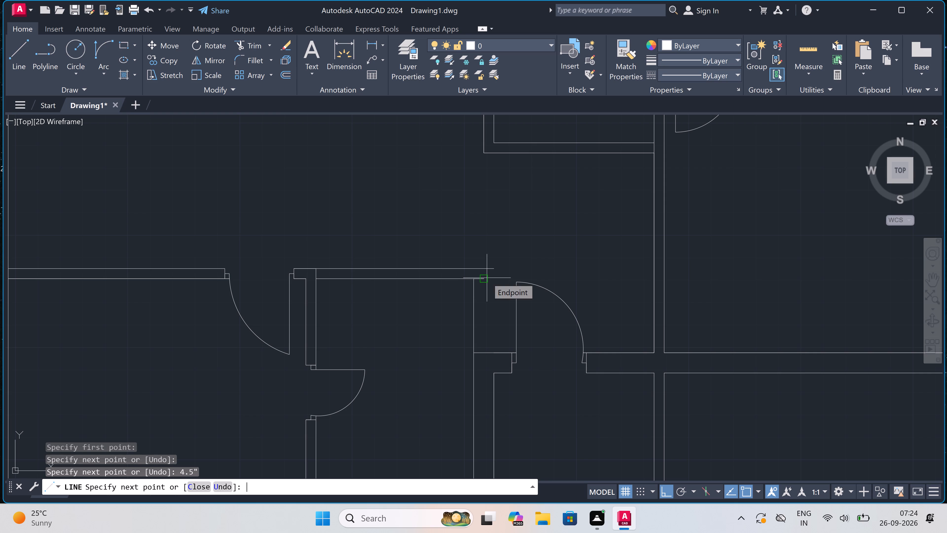
pyautogui.scroll(2, 478, 342)
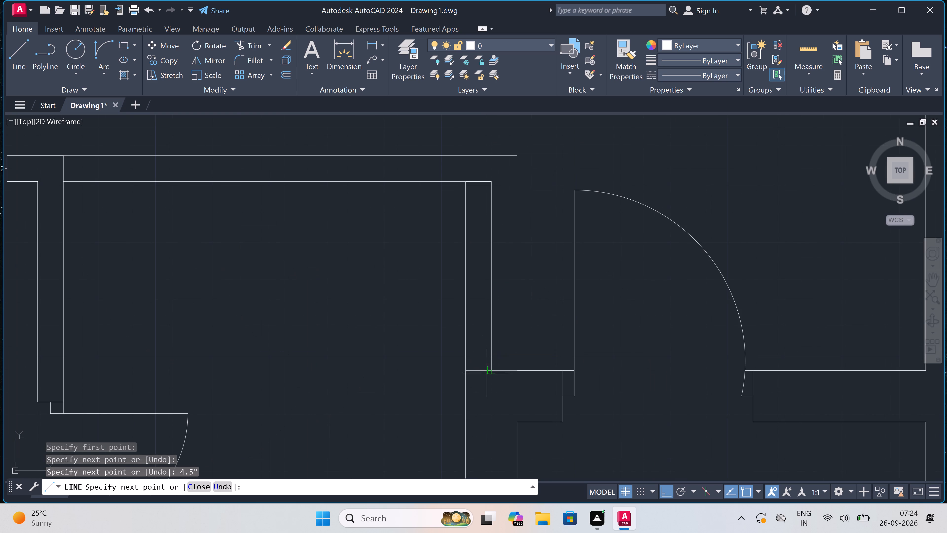
pyautogui.click(487, 367)
pyautogui.press('Escape')
pyautogui.press('space')
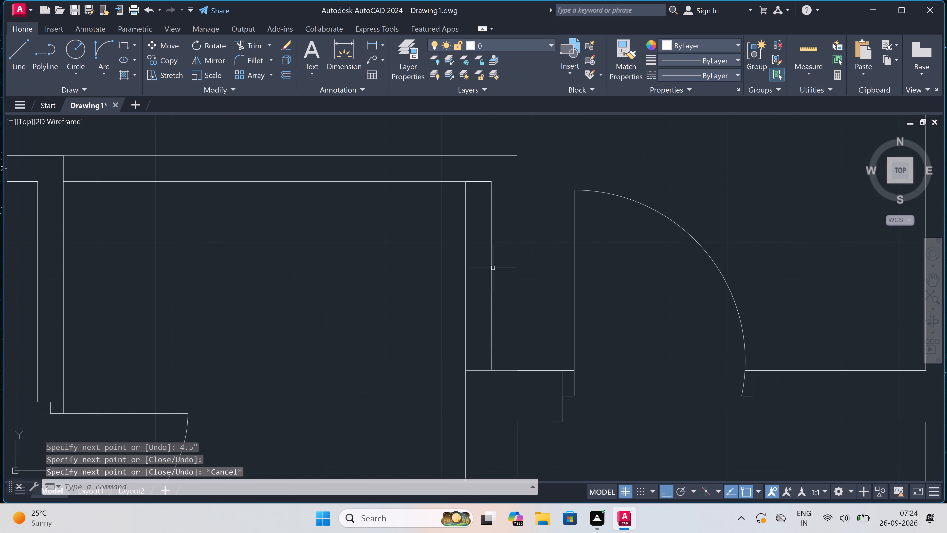
pyautogui.click(490, 183)
pyautogui.click(492, 155)
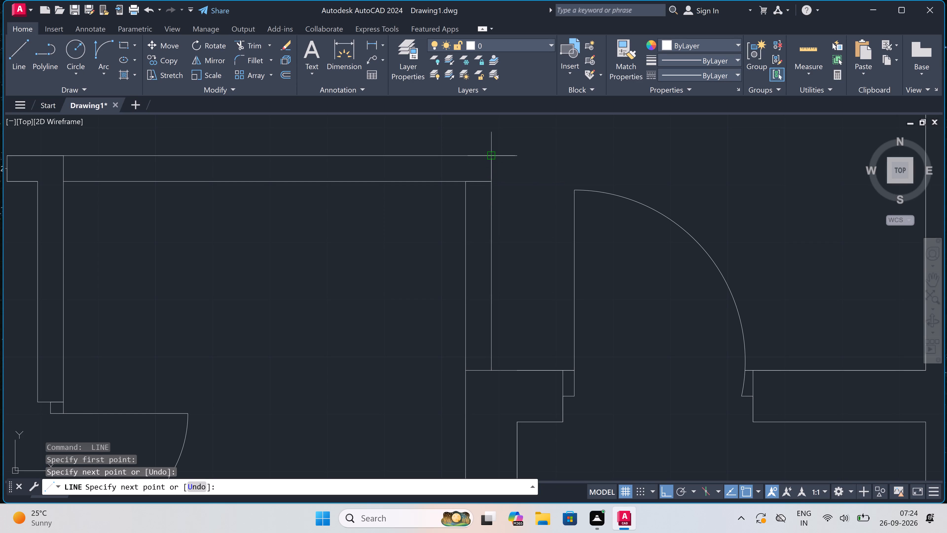
pyautogui.press('Escape')
# Trim the top wall's inner and outer line overhangs at the small room's new top-right corner.
pyautogui.write('tr')
pyautogui.press('space')
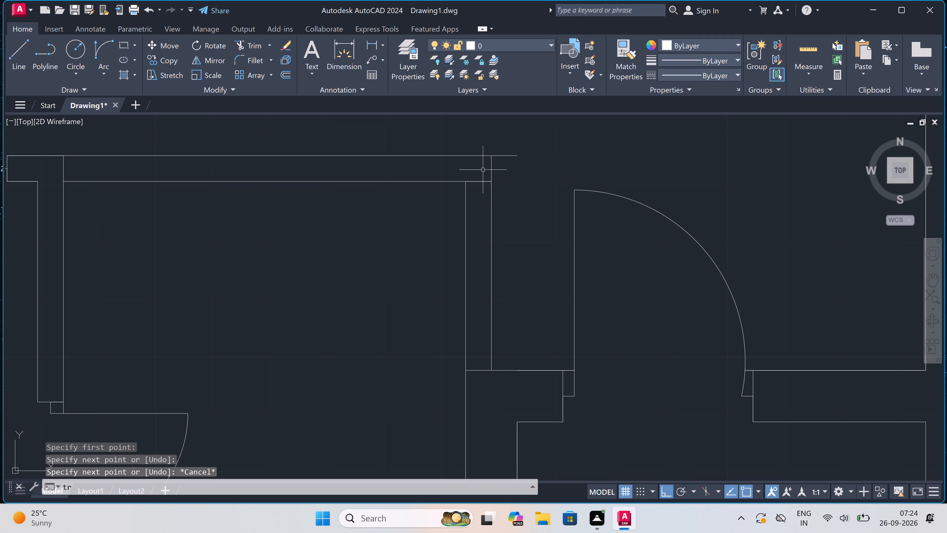
pyautogui.click(479, 180)
pyautogui.click(476, 191)
pyautogui.click(476, 172)
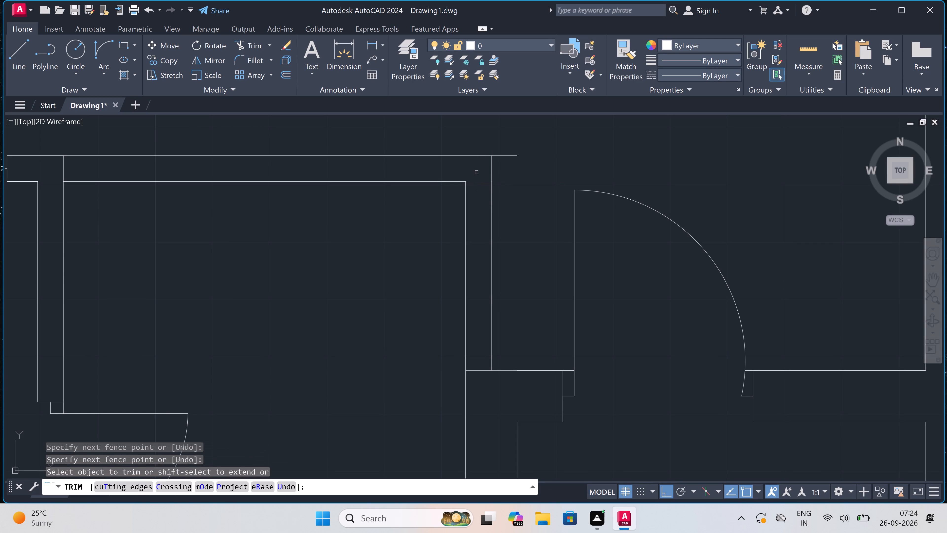
pyautogui.click(501, 143)
pyautogui.click(501, 174)
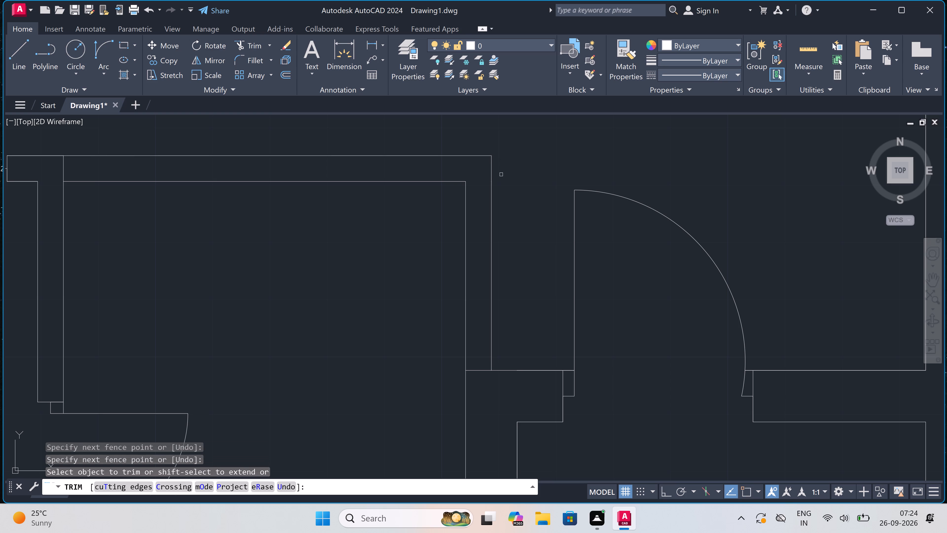
pyautogui.press('Escape')
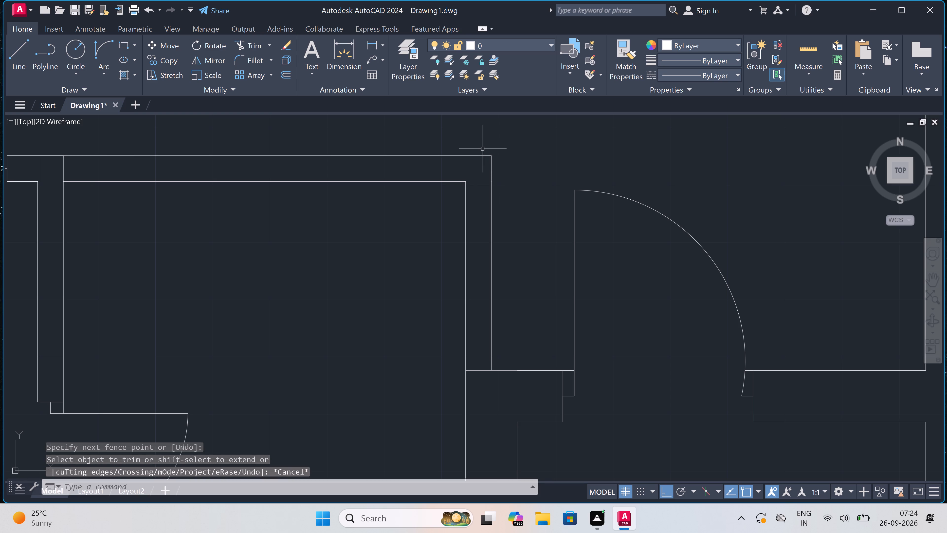
# Trim the horizontal line crossing between the two faces at the base of the new 4.5" wall.
pyautogui.press('space')
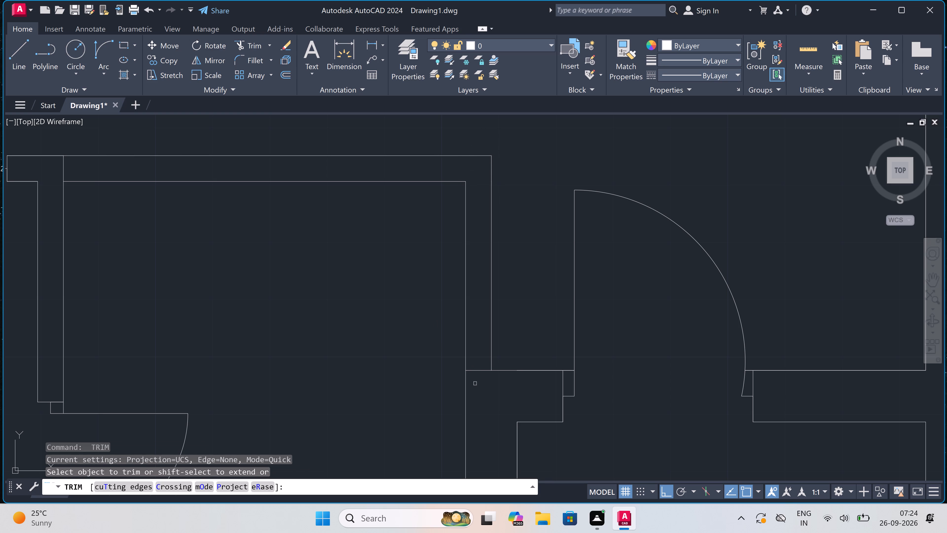
pyautogui.moveTo(475, 383); pyautogui.dragTo(477, 376)
pyautogui.click(477, 351)
pyautogui.scroll(2, 546, 378)
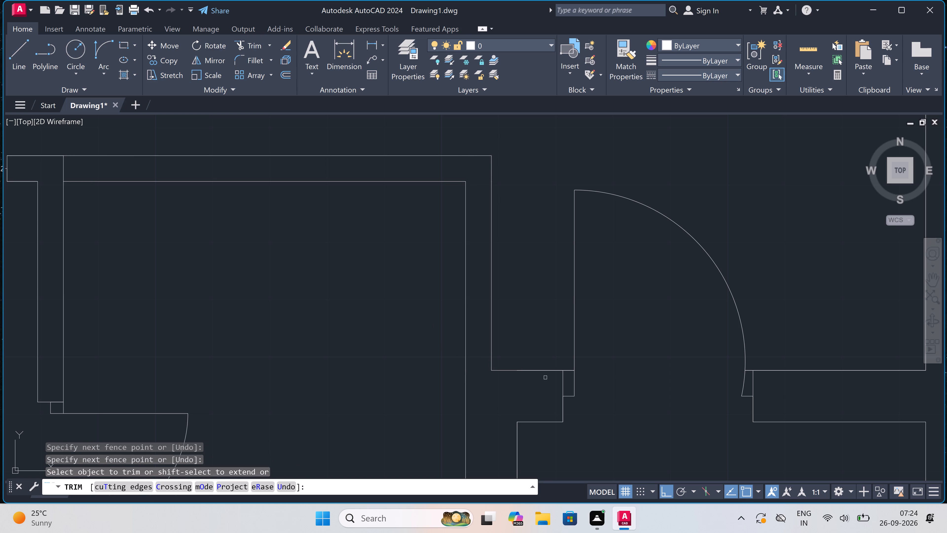
pyautogui.scroll(2, 546, 378)
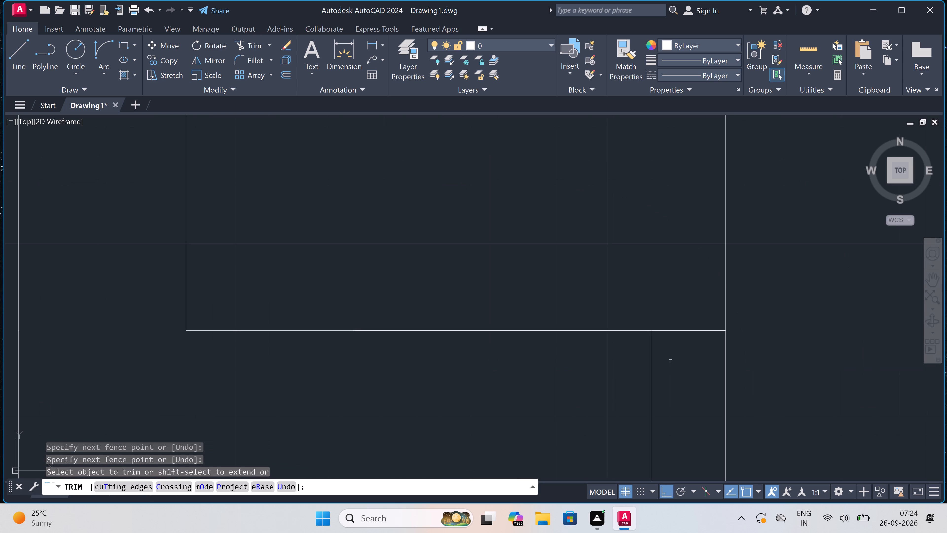
pyautogui.press('Escape')
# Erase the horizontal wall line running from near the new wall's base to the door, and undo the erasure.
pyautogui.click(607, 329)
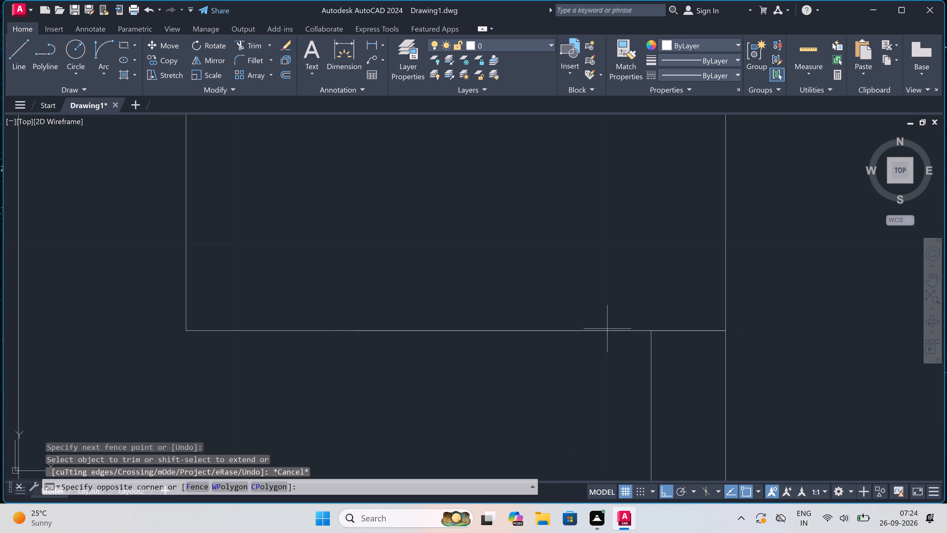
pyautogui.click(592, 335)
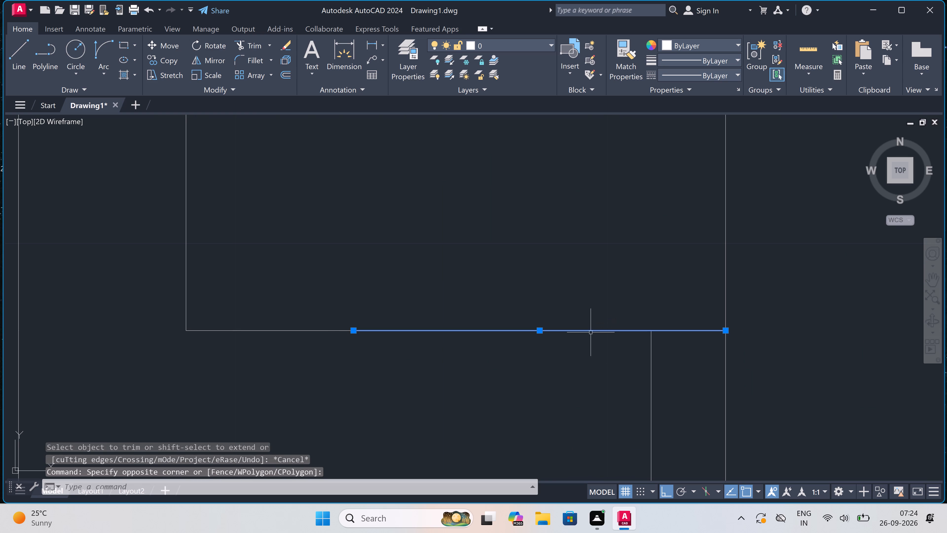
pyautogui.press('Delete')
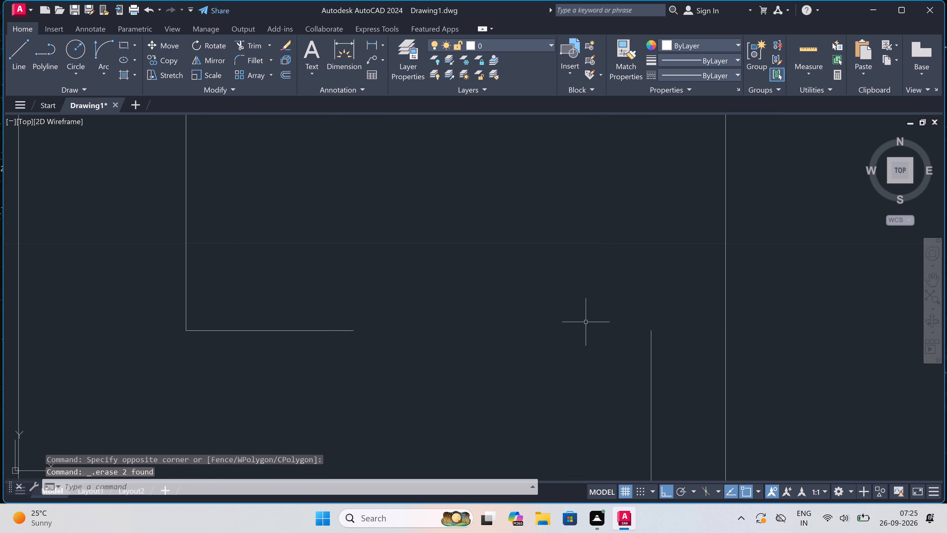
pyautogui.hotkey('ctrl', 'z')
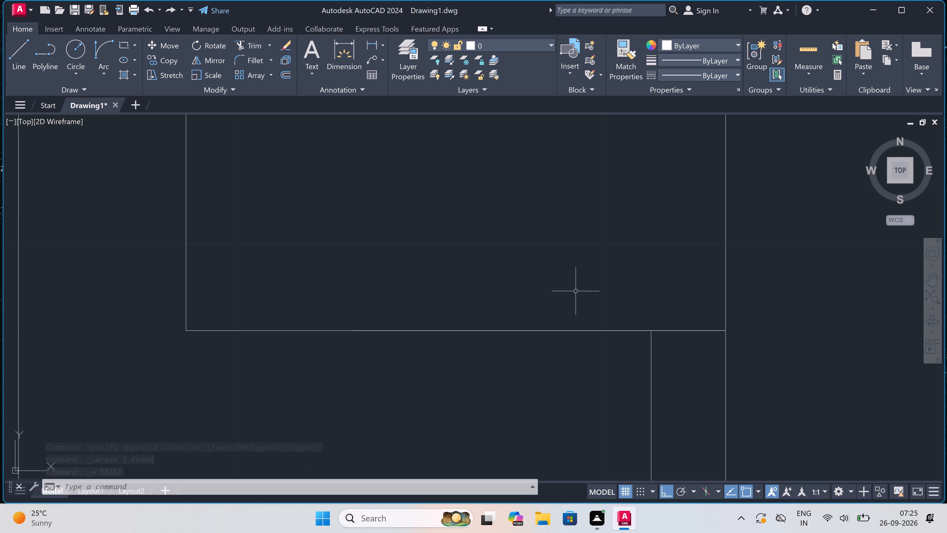
# Extend the lower line of the horizontal wall beside the door across the gap at the vertical wall junction.
pyautogui.scroll(-5, 575, 297)
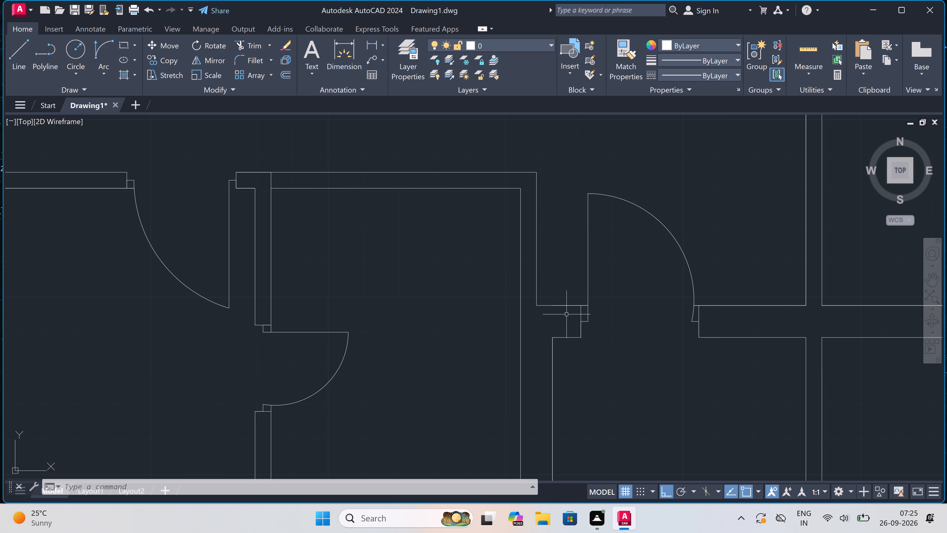
pyautogui.scroll(-2, 566, 314)
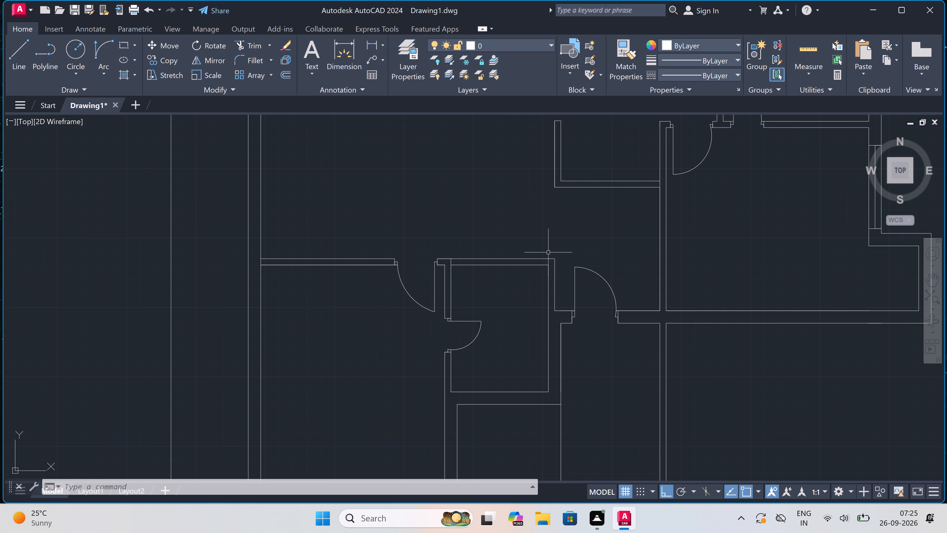
pyautogui.scroll(-3, 548, 252)
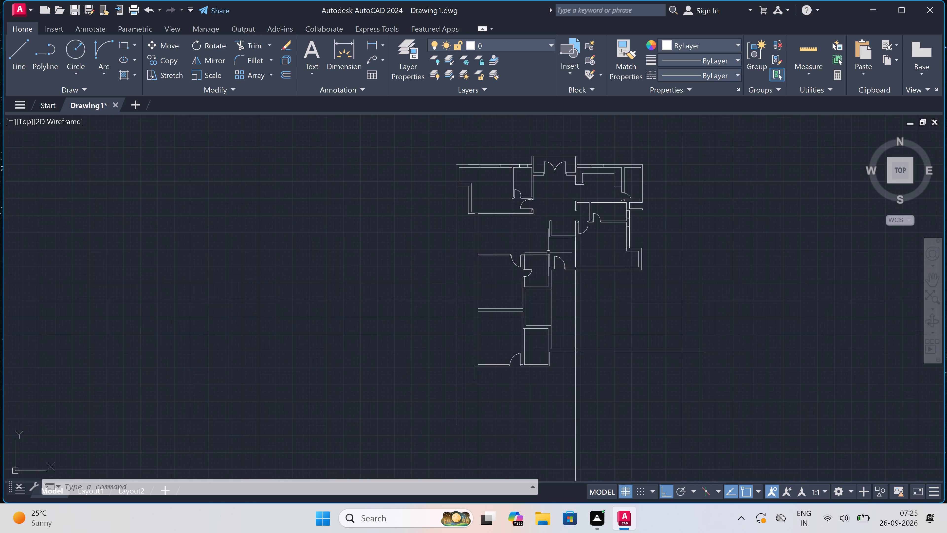
pyautogui.scroll(-1, 548, 252)
pyautogui.scroll(3, 579, 281)
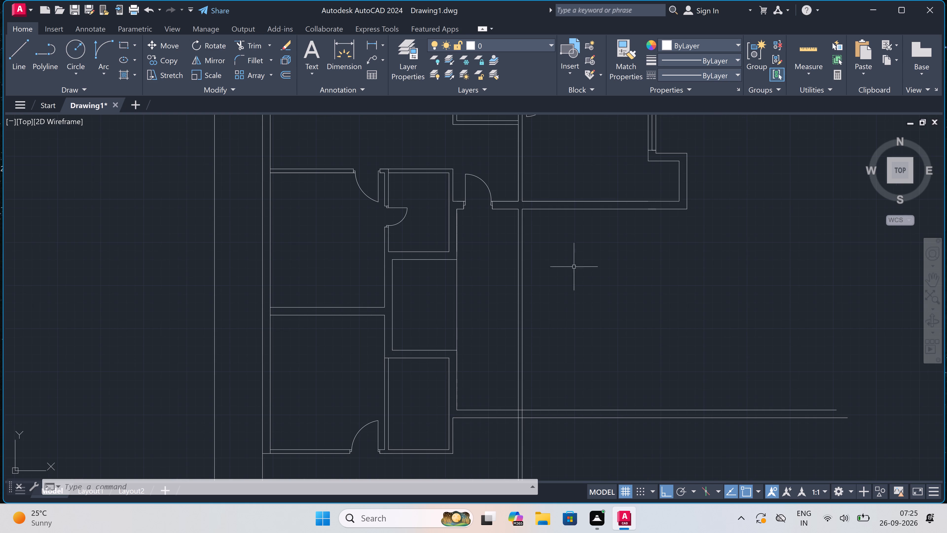
pyautogui.scroll(2, 518, 198)
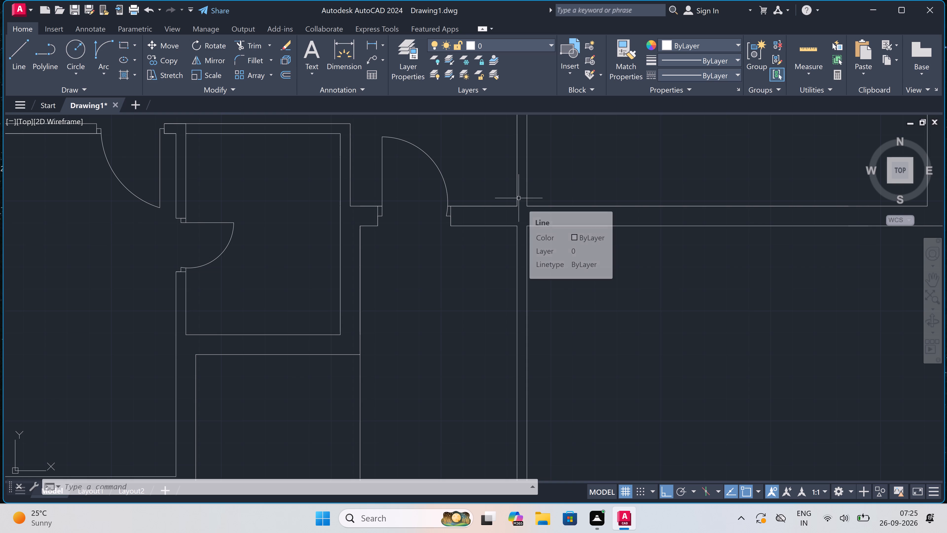
pyautogui.write('ex')
pyautogui.press('space')
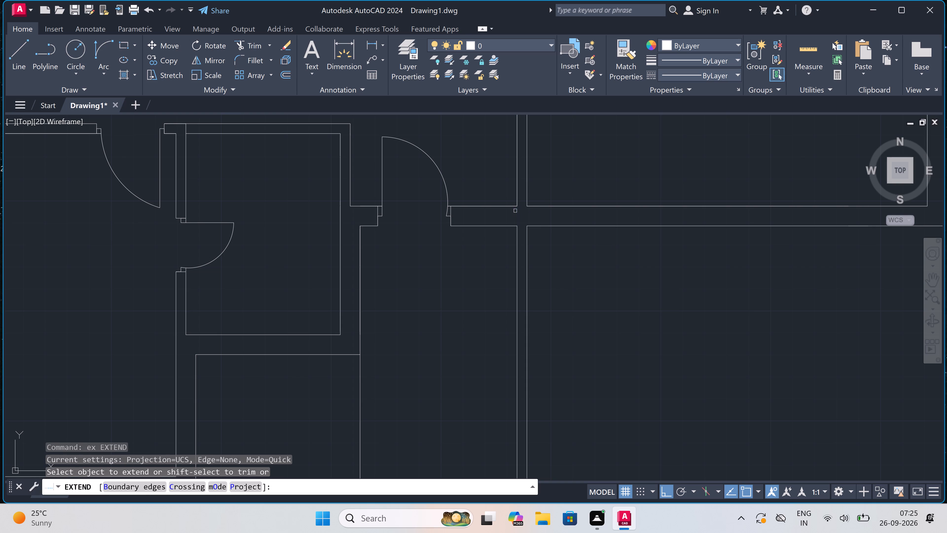
pyautogui.click(506, 222)
pyautogui.click(504, 261)
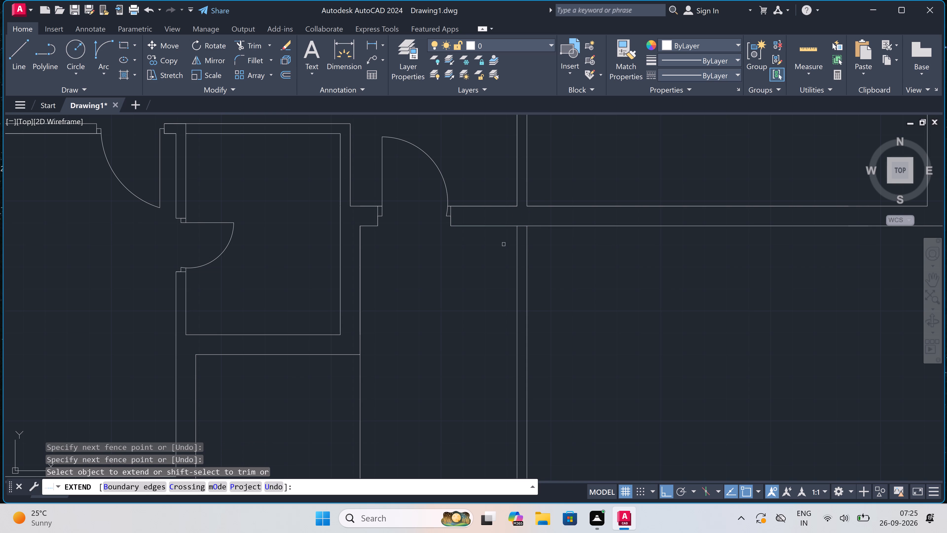
pyautogui.press('Escape')
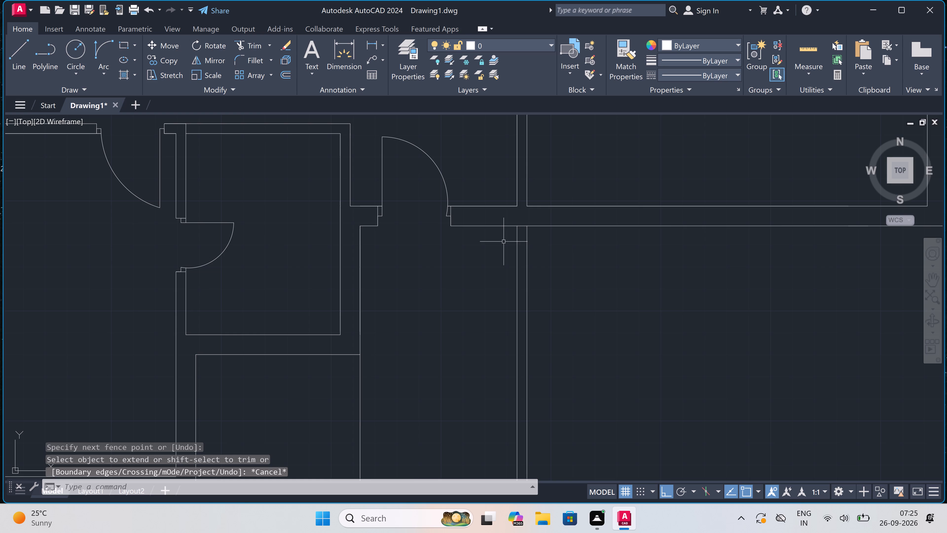
# Erase the two long vertical wall lines running down below the horizontal wall to the right of the door.
pyautogui.scroll(-1, 504, 242)
pyautogui.click(543, 263)
pyautogui.click(506, 317)
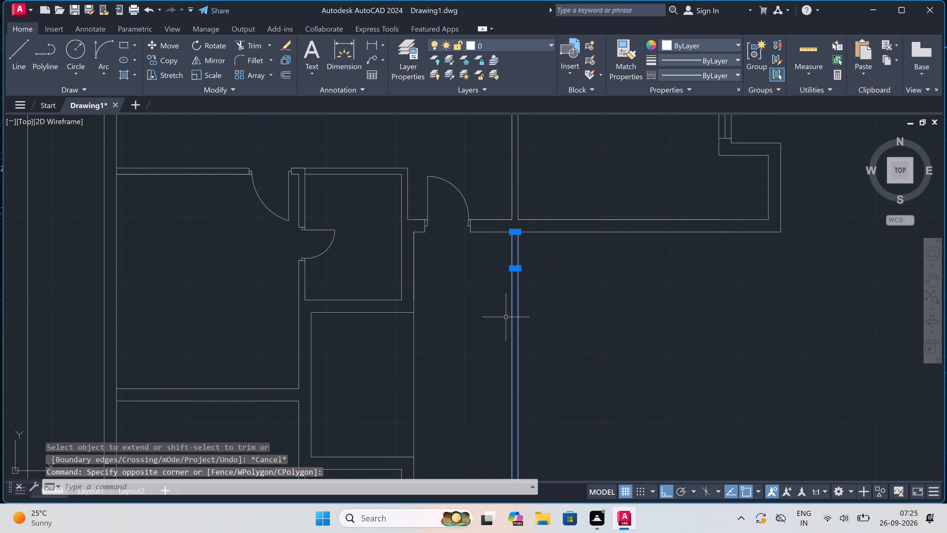
pyautogui.press('Delete')
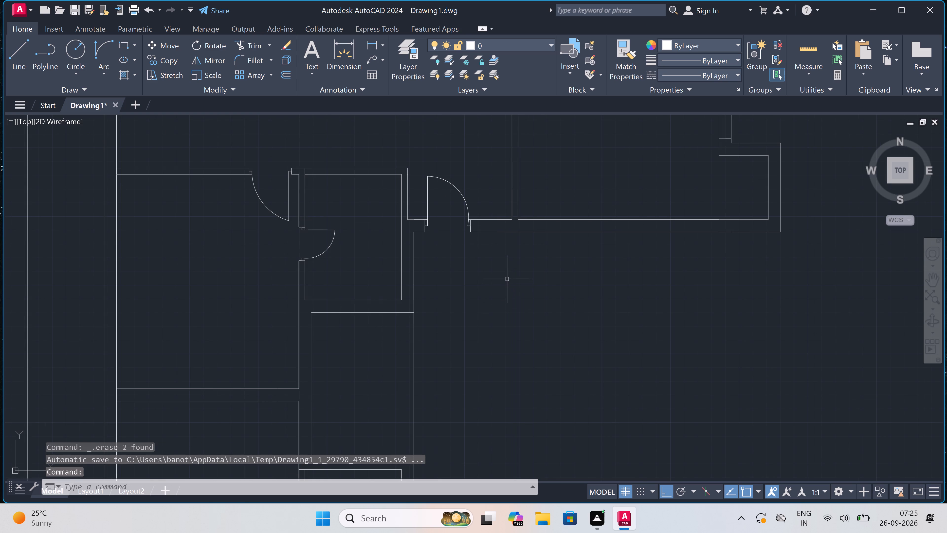
pyautogui.scroll(-1, 507, 277)
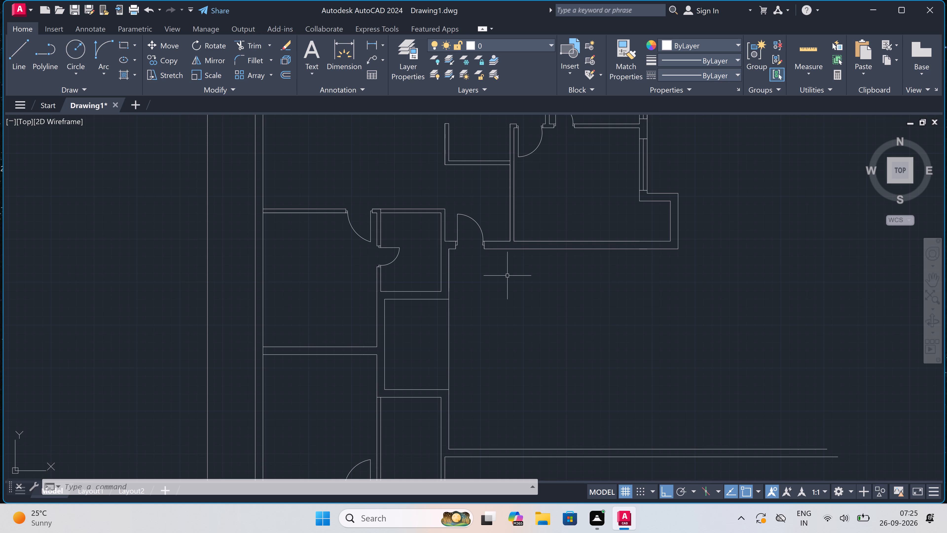
# Undo the erasure of the two long vertical wall lines below the horizontal wall.
pyautogui.hotkey('ctrl', 'z')
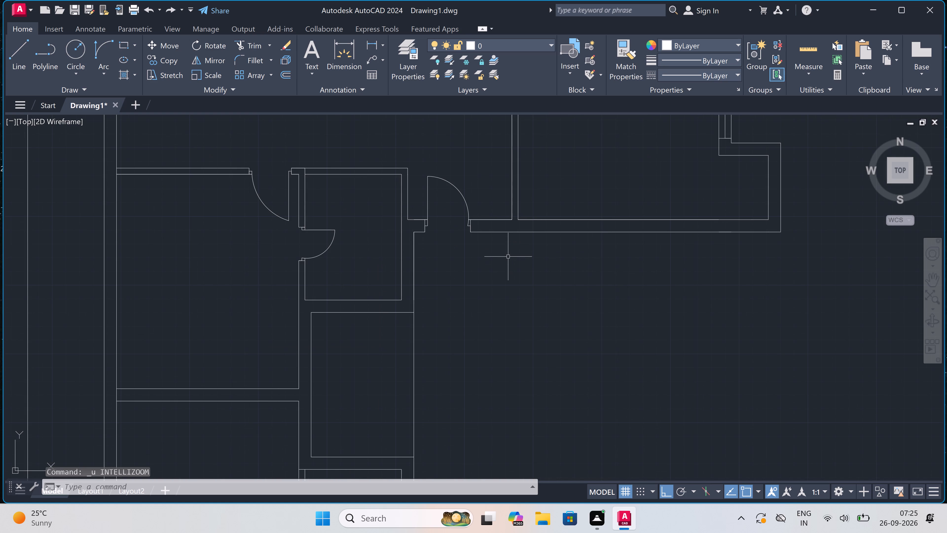
pyautogui.hotkey('ctrl', 'z')
# Draw a 9" vertical wall between the two horizontal walls, its outer face 12' from the long vertical lines' outer face.
pyautogui.scroll(-3, 508, 257)
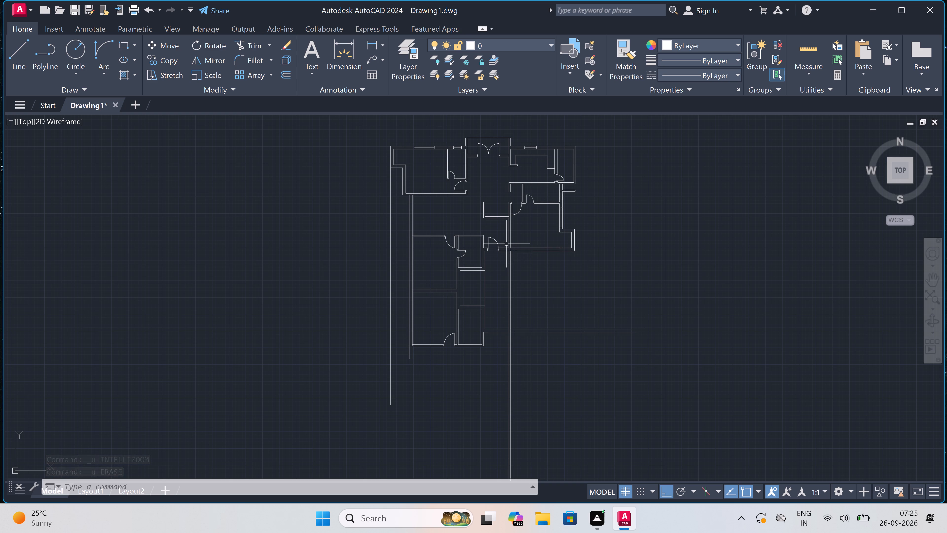
pyautogui.scroll(-1, 506, 242)
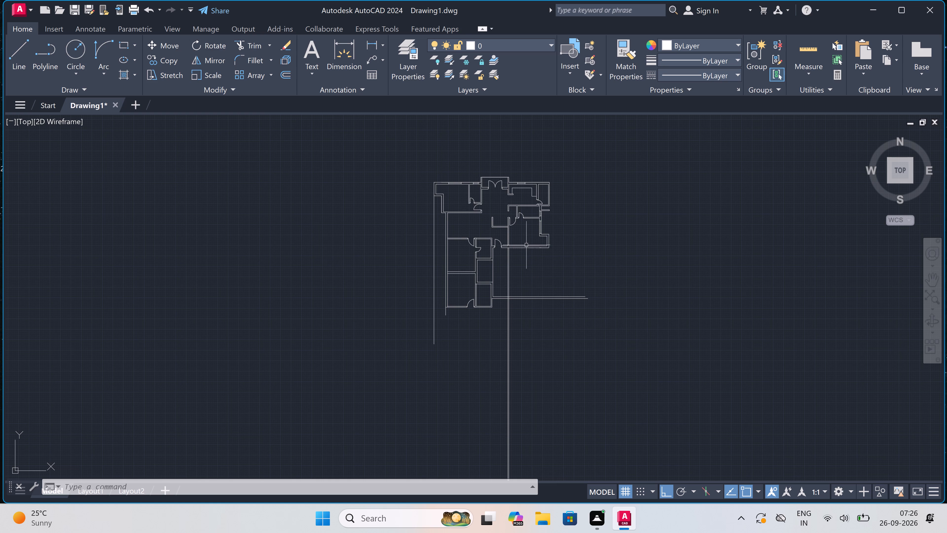
pyautogui.scroll(2, 524, 241)
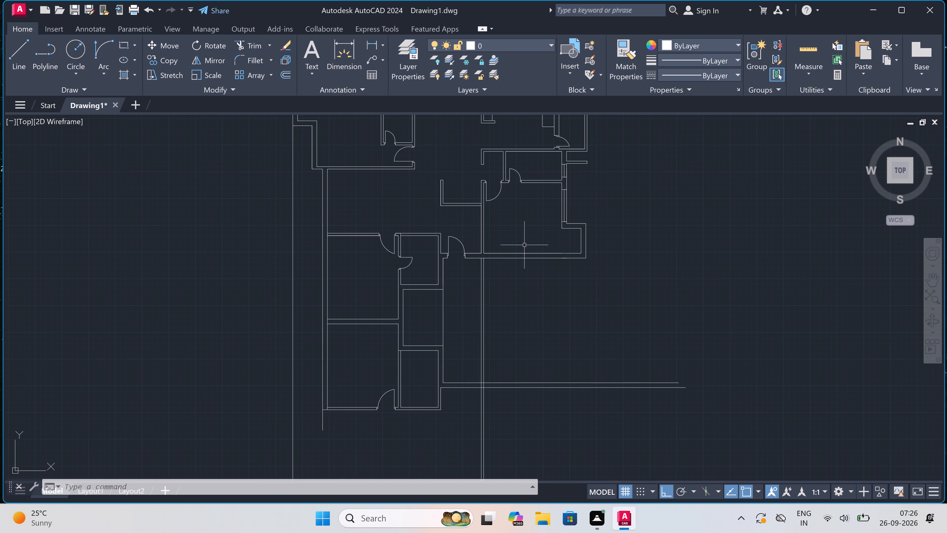
pyautogui.press('l')
pyautogui.press('space')
pyautogui.scroll(2, 488, 253)
pyautogui.scroll(2, 472, 271)
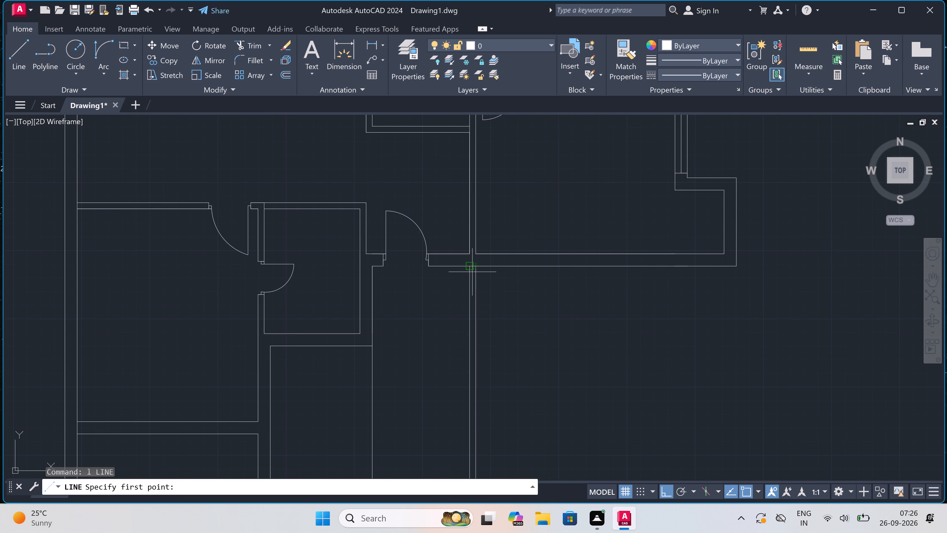
pyautogui.moveTo(476, 260); pyautogui.dragTo(480, 260)
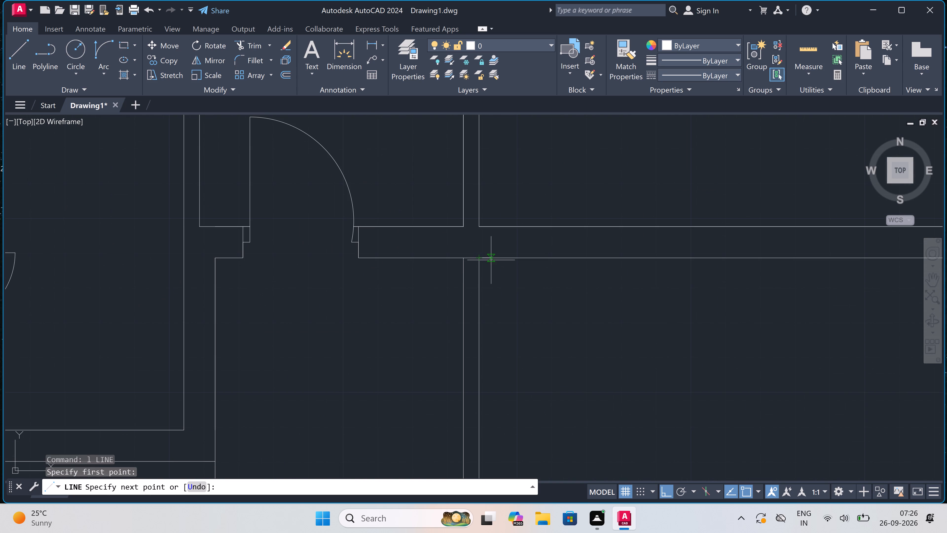
pyautogui.write("12'")
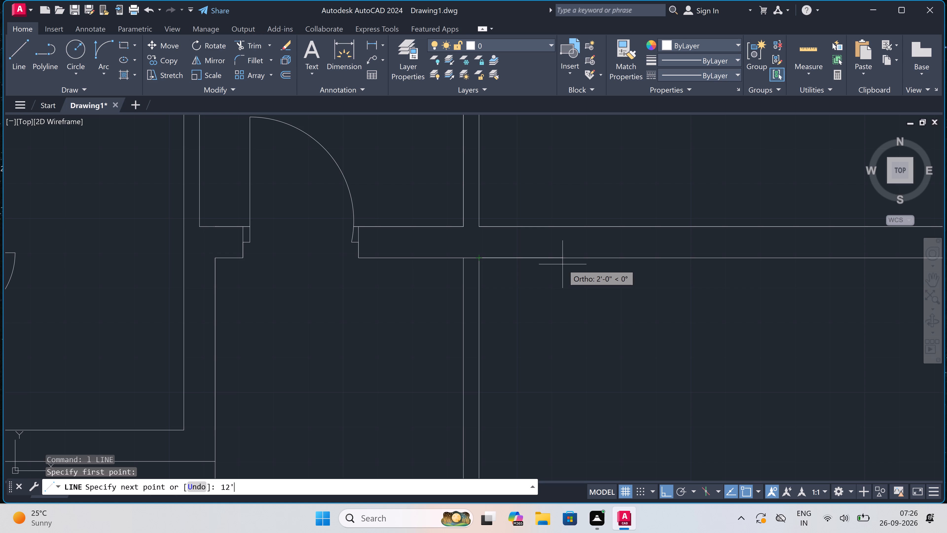
pyautogui.press('space')
pyautogui.scroll(-3, 564, 263)
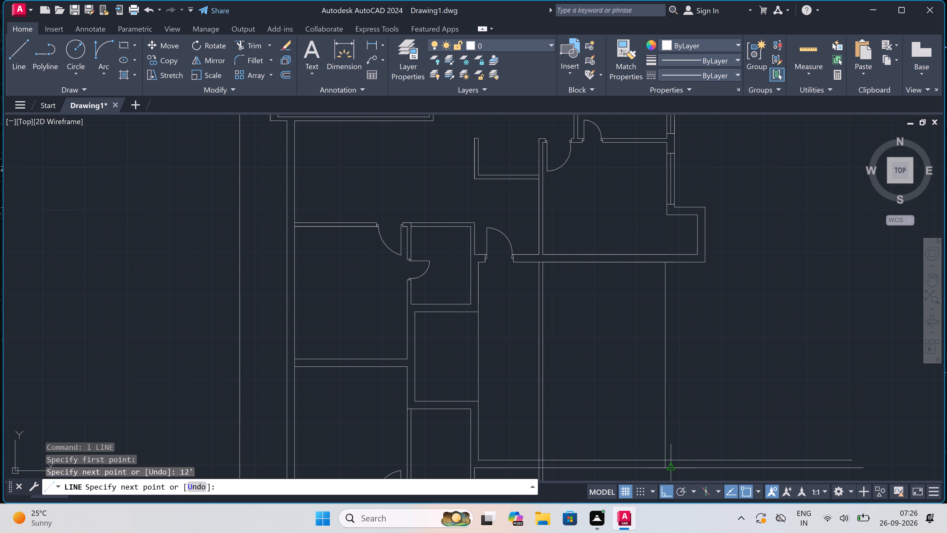
pyautogui.click(667, 457)
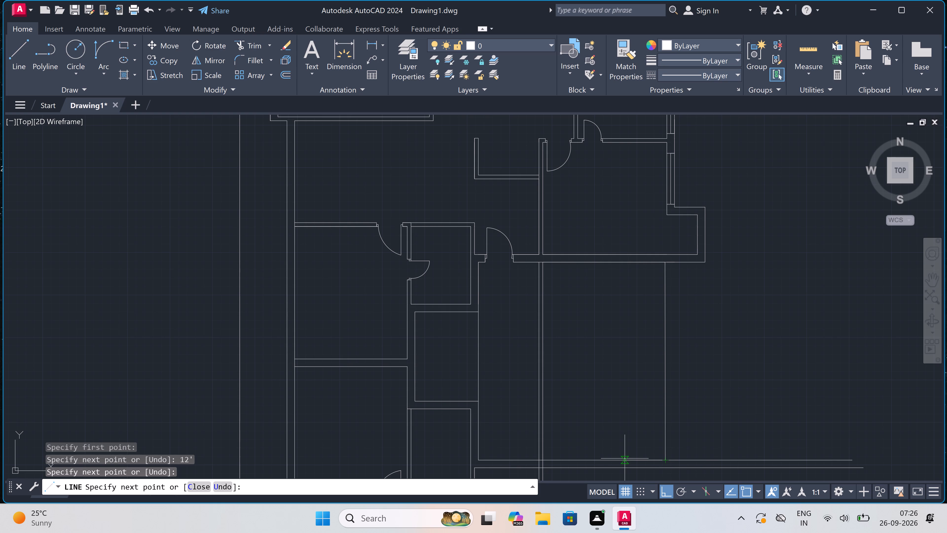
pyautogui.press('9')
pyautogui.write('"')
pyautogui.press('space')
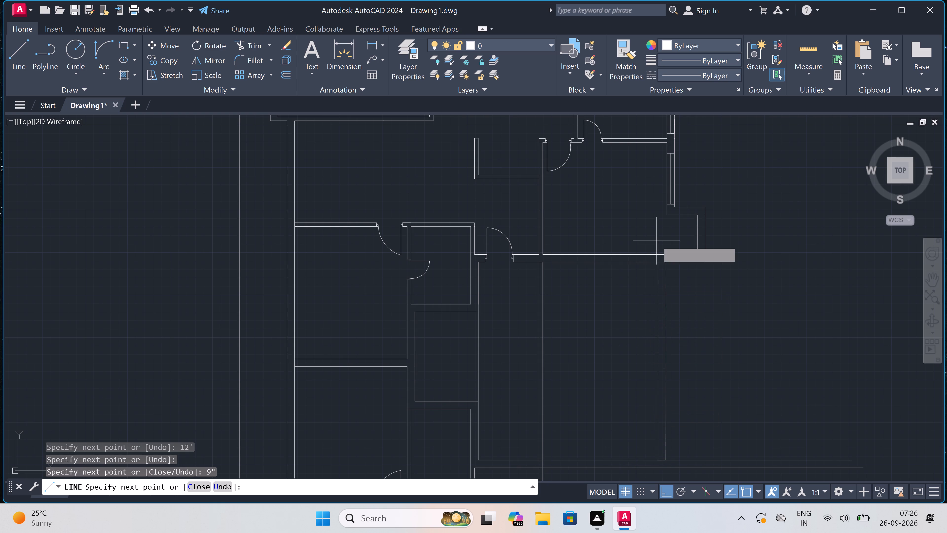
pyautogui.click(656, 264)
pyautogui.press('Escape')
# Draw the inner outline of a small corner room, 5' wide and 6' high, at the base of the new wall's inner face.
pyautogui.press('space')
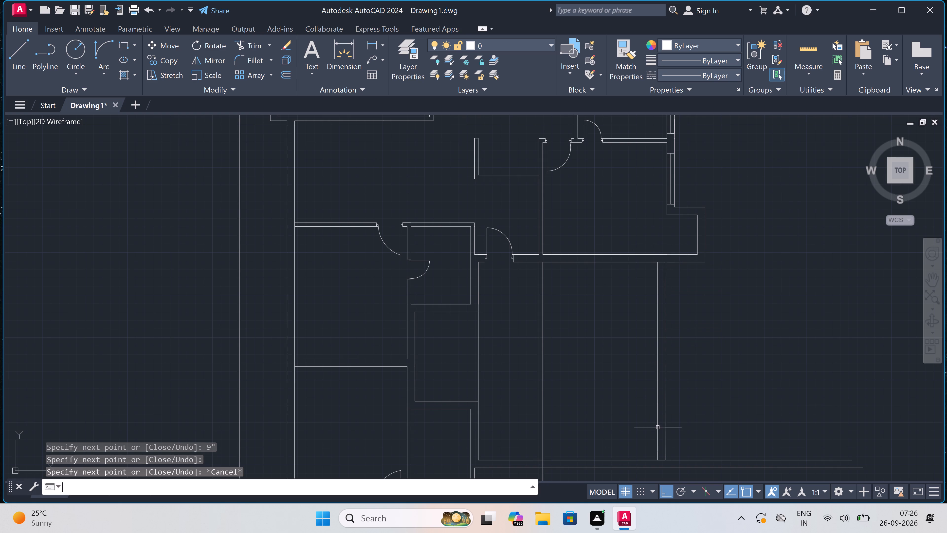
pyautogui.click(655, 460)
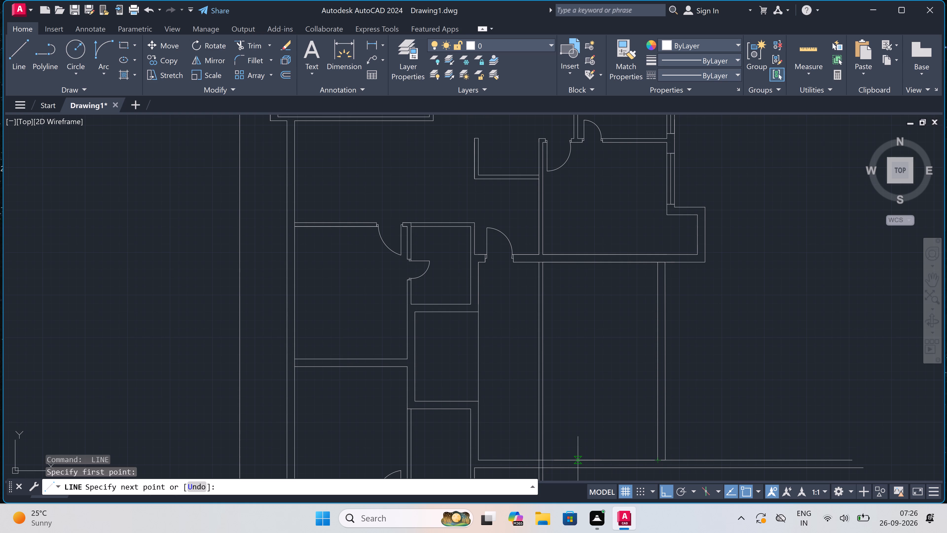
pyautogui.write("5'")
pyautogui.press('space')
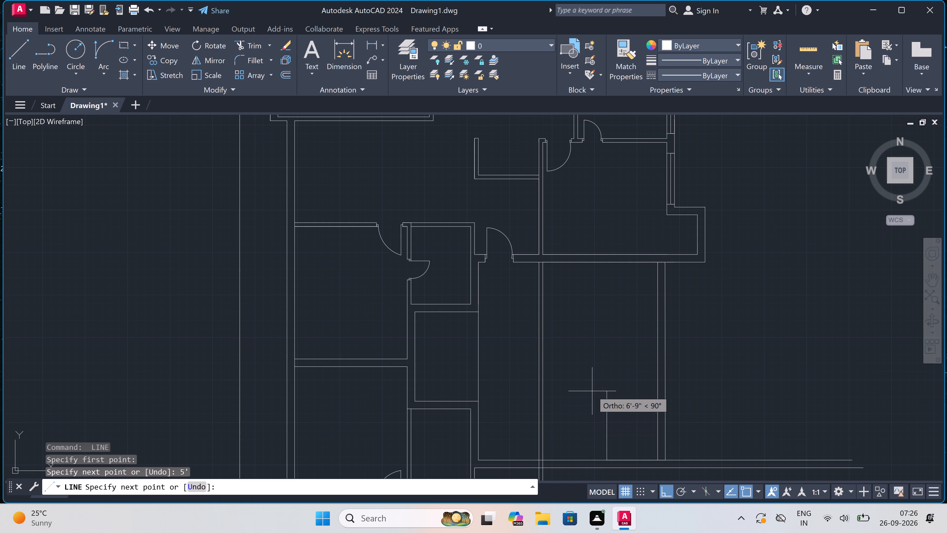
pyautogui.write("6'")
pyautogui.press('space')
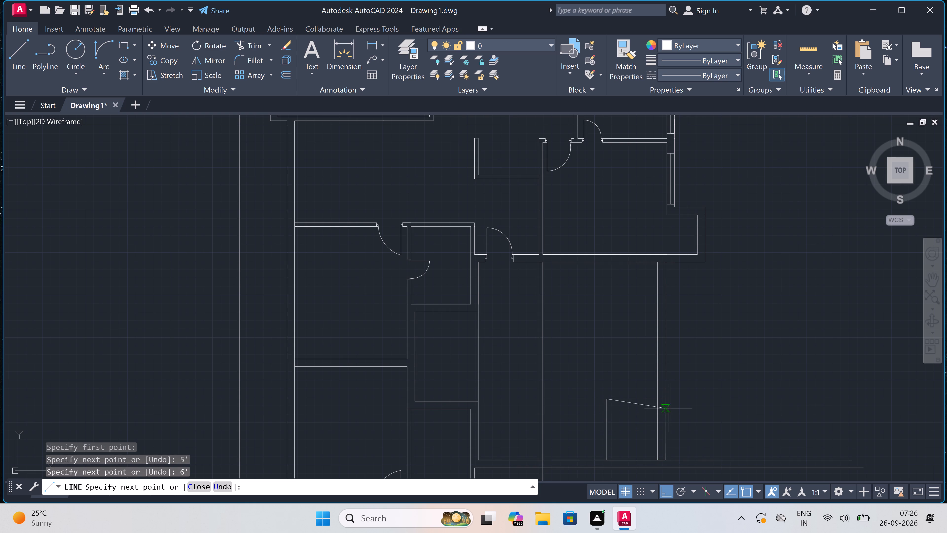
pyautogui.click(656, 397)
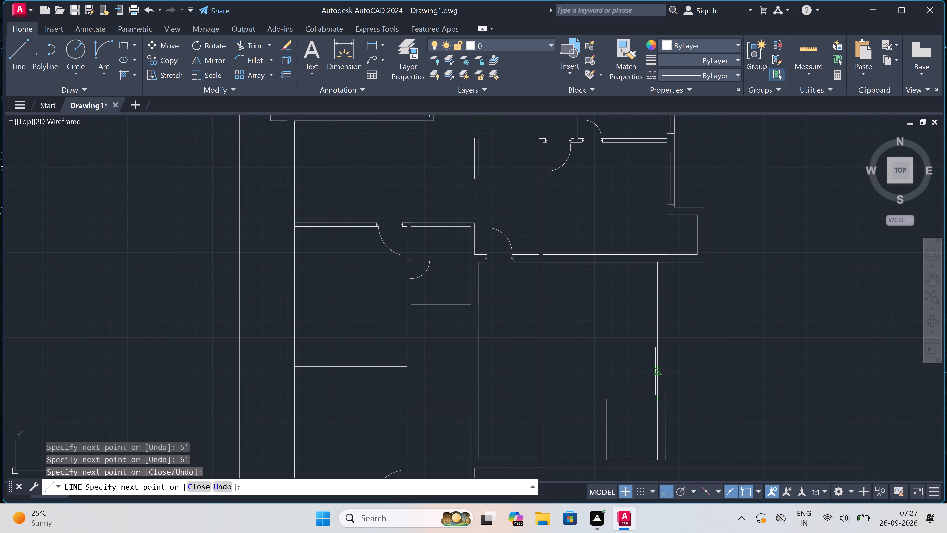
# Draw the outer faces of the small room's top and side walls with a 9" thickness, down to the bottom horizontal wall.
pyautogui.write('9"')
pyautogui.press('space')
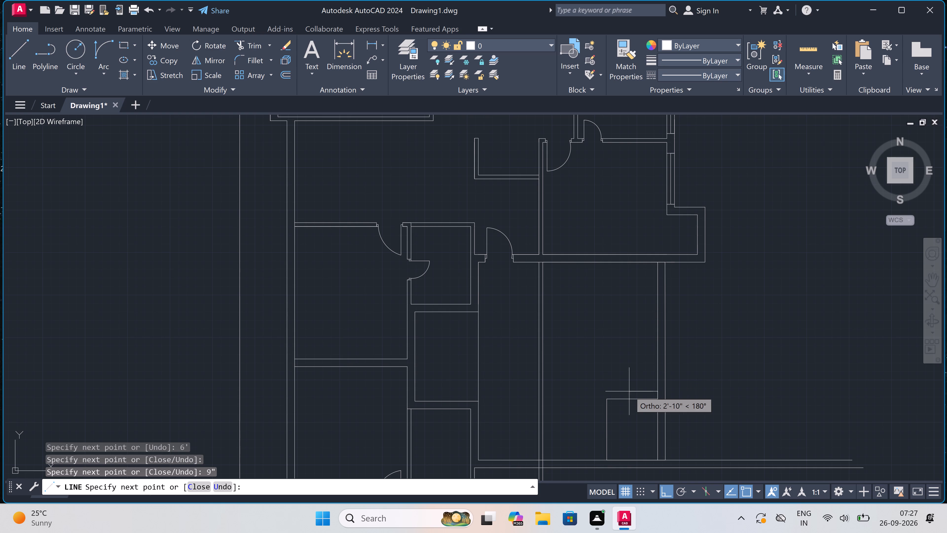
pyautogui.scroll(2, 611, 394)
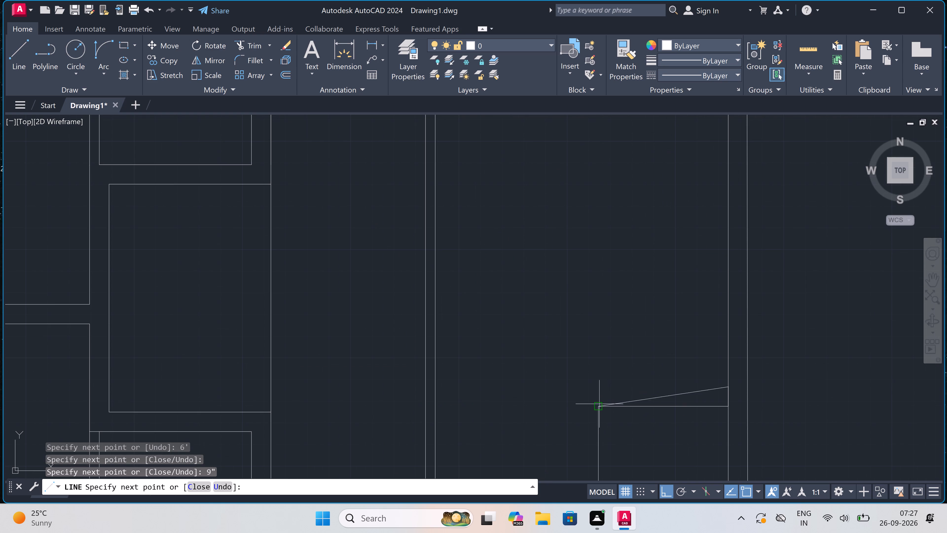
pyautogui.click(596, 387)
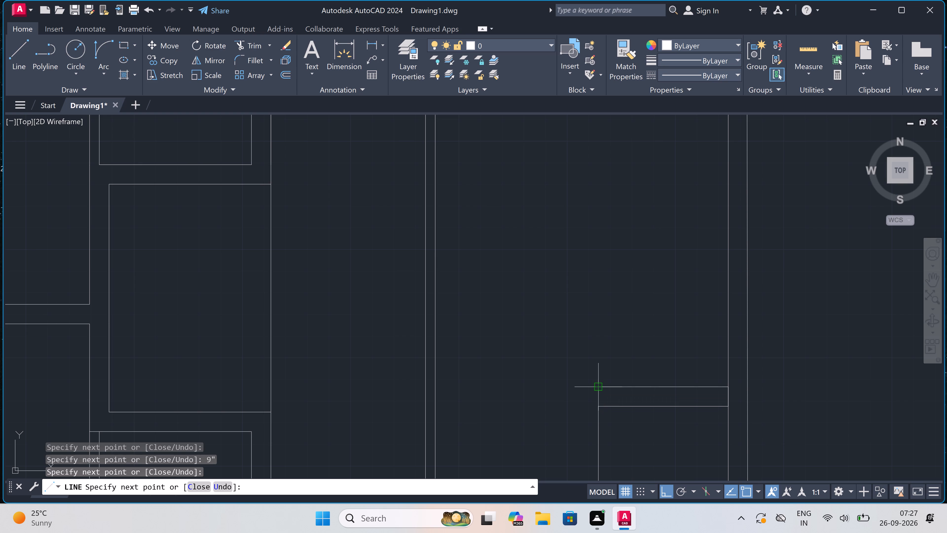
pyautogui.click(597, 407)
pyautogui.click(598, 388)
pyautogui.write('9"')
pyautogui.press('space')
pyautogui.scroll(-3, 536, 400)
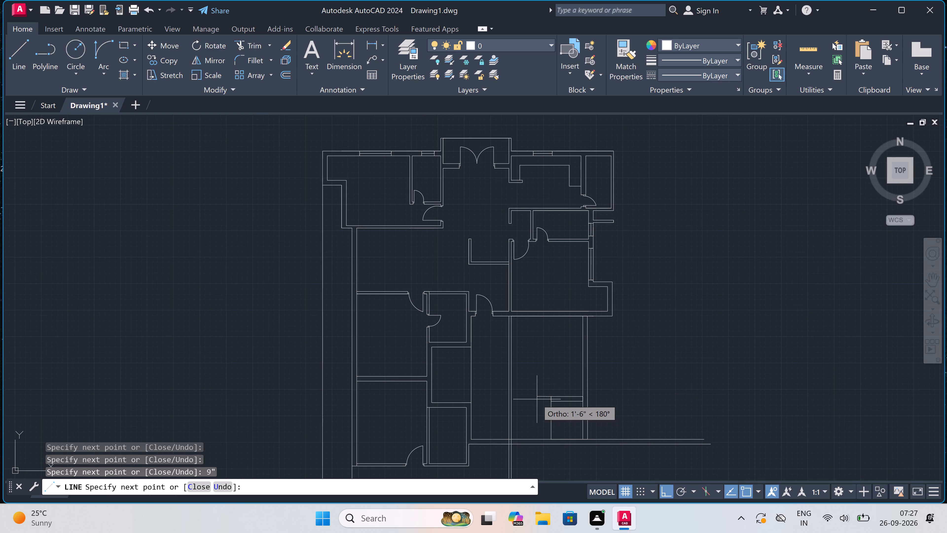
pyautogui.scroll(3, 541, 443)
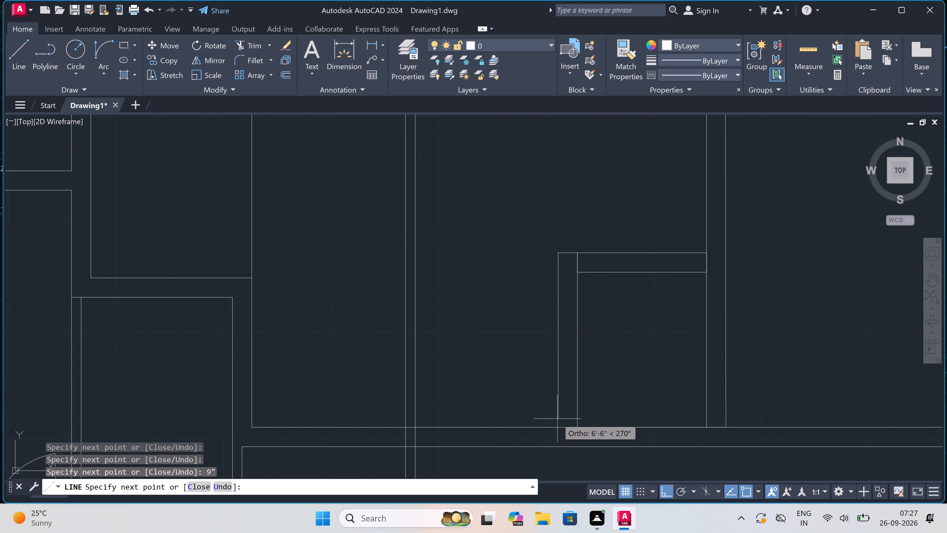
pyautogui.click(558, 429)
pyautogui.press('Escape')
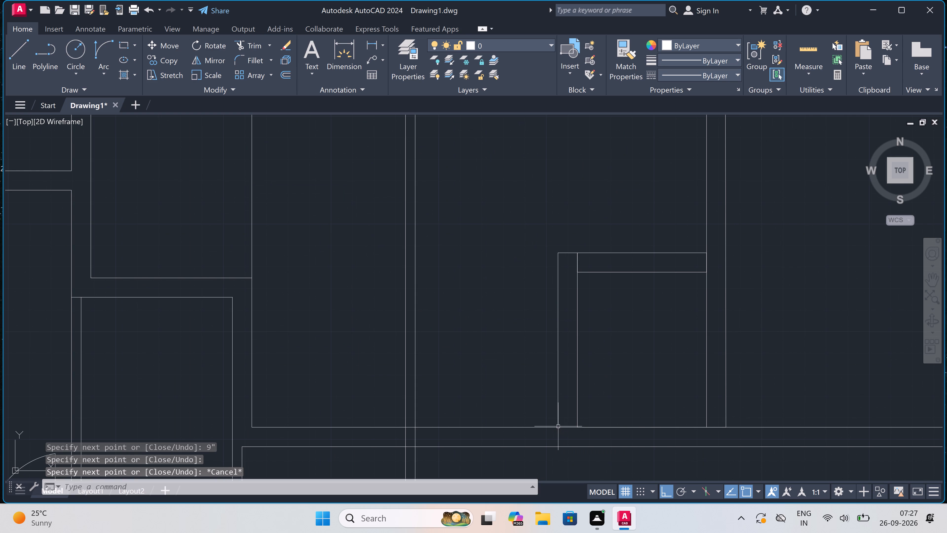
# Trim the lines crossing the small room's wall junctions at both bases, the outer wall and the upper corner.
pyautogui.press('t')
pyautogui.press('r')
pyautogui.press('space')
pyautogui.click(567, 411)
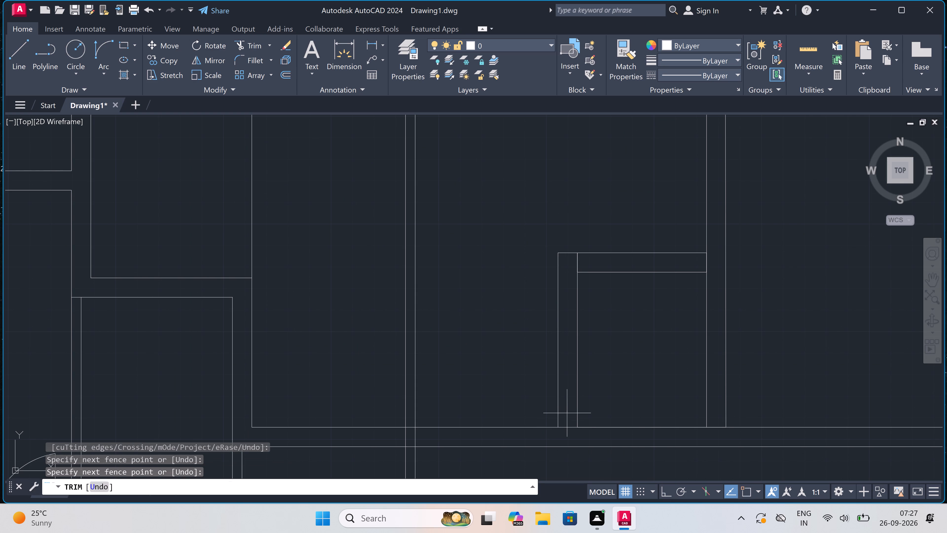
pyautogui.click(569, 429)
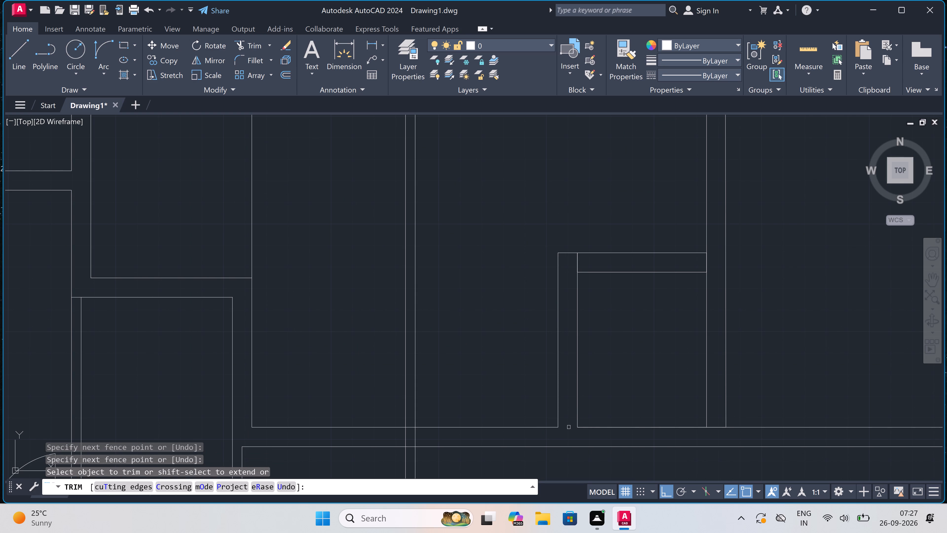
pyautogui.scroll(-2, 569, 427)
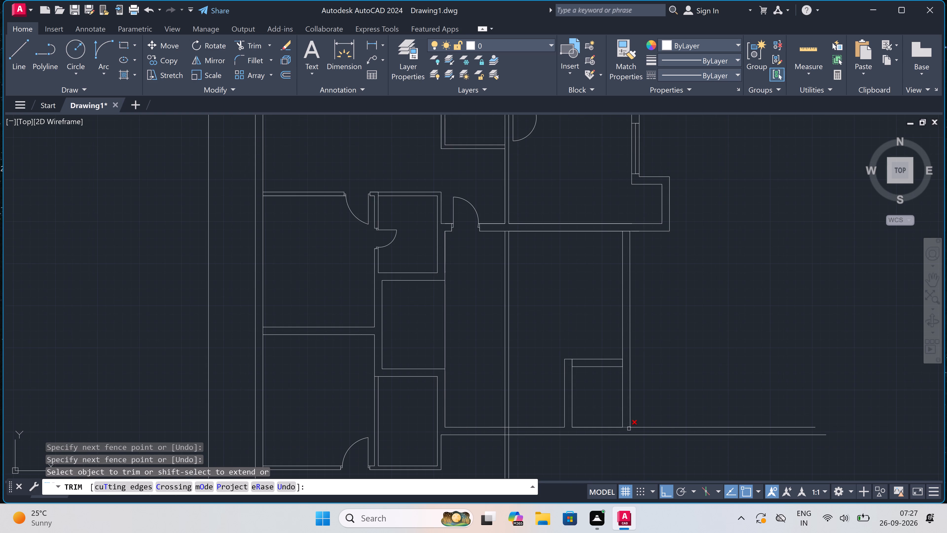
pyautogui.scroll(2, 632, 429)
pyautogui.click(617, 436)
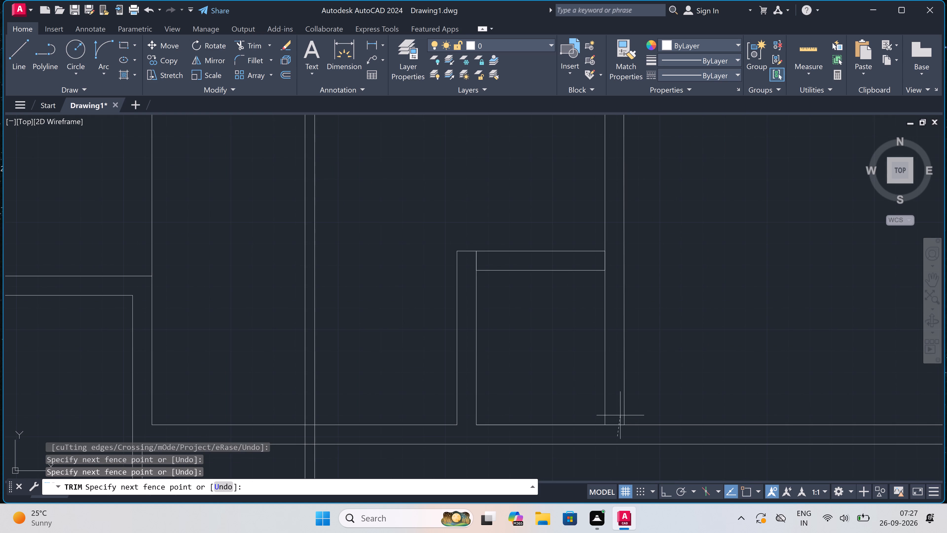
pyautogui.click(605, 311)
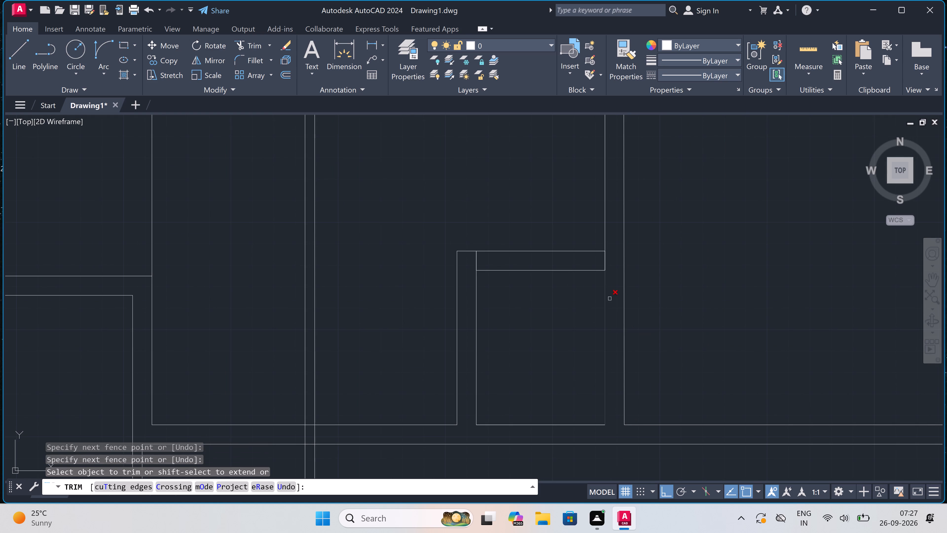
pyautogui.click(608, 258)
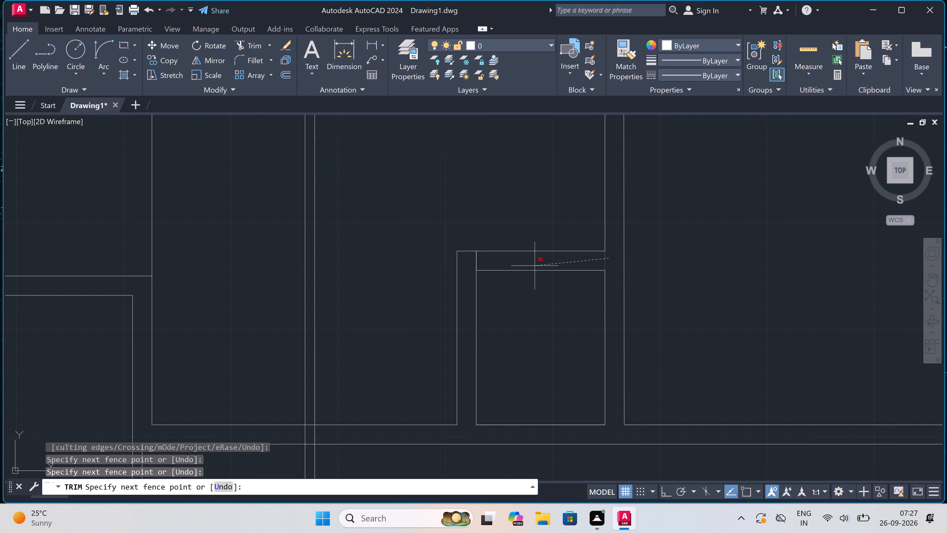
pyautogui.click(467, 265)
# Trim the two long vertical lines inside the large room and between the faces of the horizontal wall below it.
pyautogui.scroll(-4, 481, 257)
pyautogui.click(463, 268)
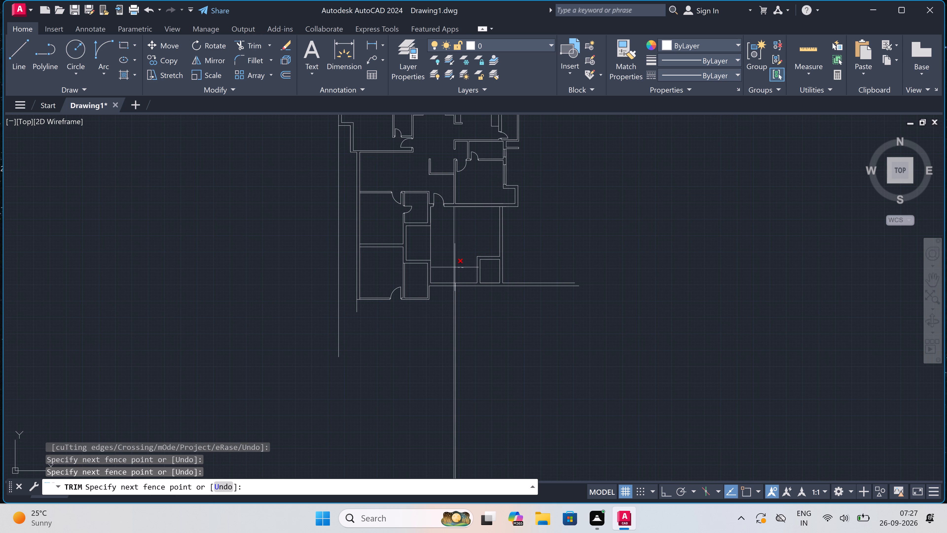
pyautogui.click(455, 266)
pyautogui.click(455, 266)
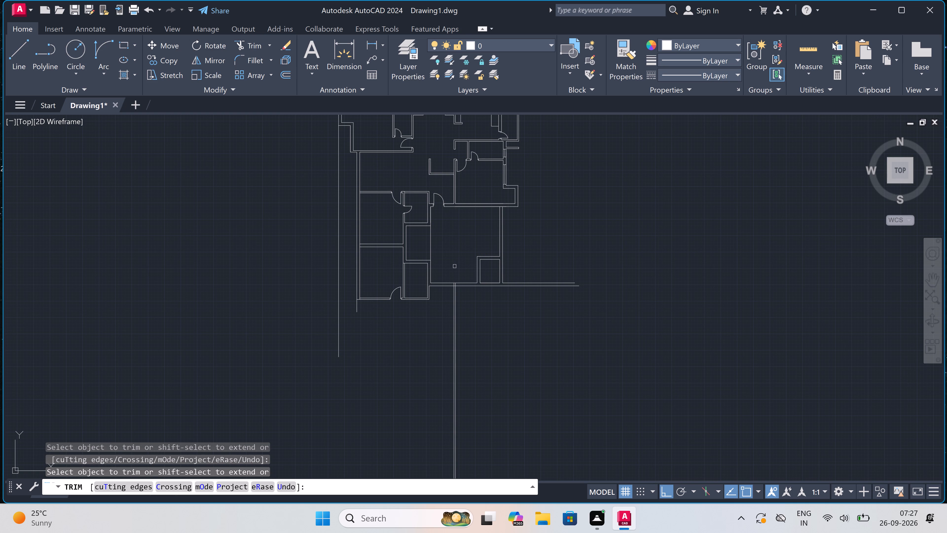
pyautogui.scroll(3, 460, 301)
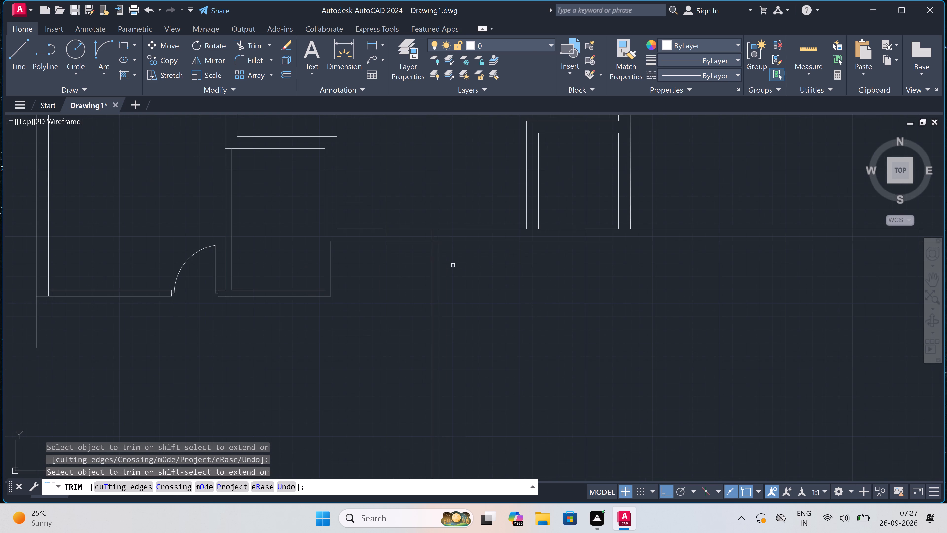
pyautogui.scroll(3, 445, 238)
pyautogui.moveTo(374, 222); pyautogui.dragTo(377, 222)
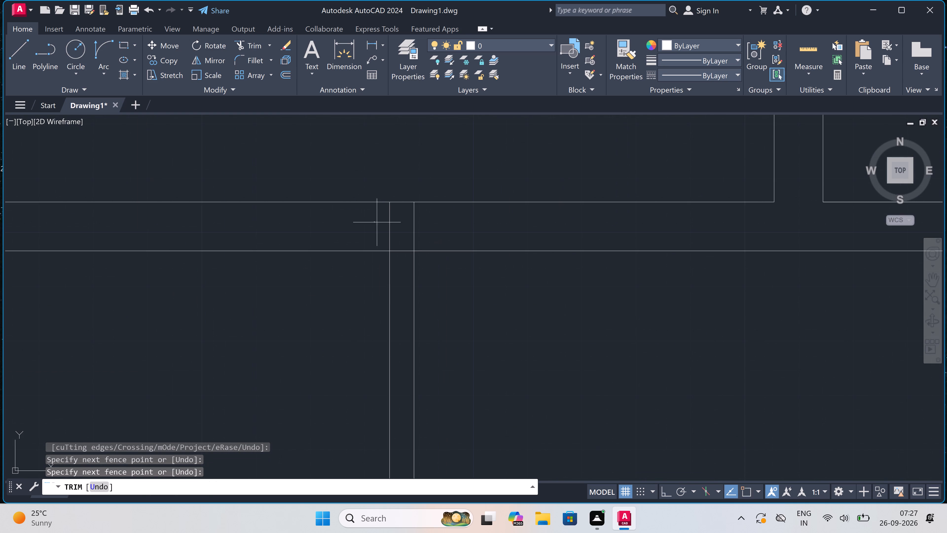
pyautogui.click(486, 237)
pyautogui.scroll(-3, 443, 233)
pyautogui.scroll(-1, 523, 307)
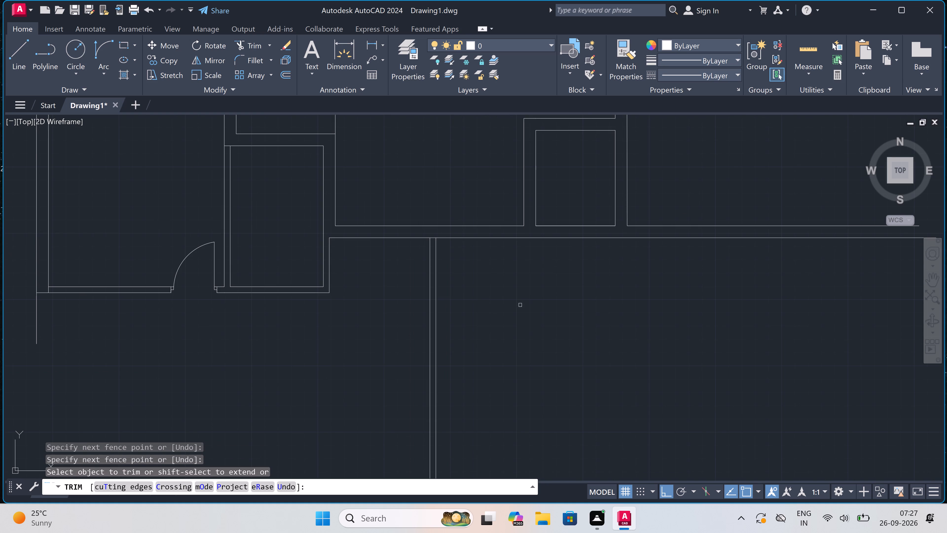
pyautogui.scroll(-1, 523, 307)
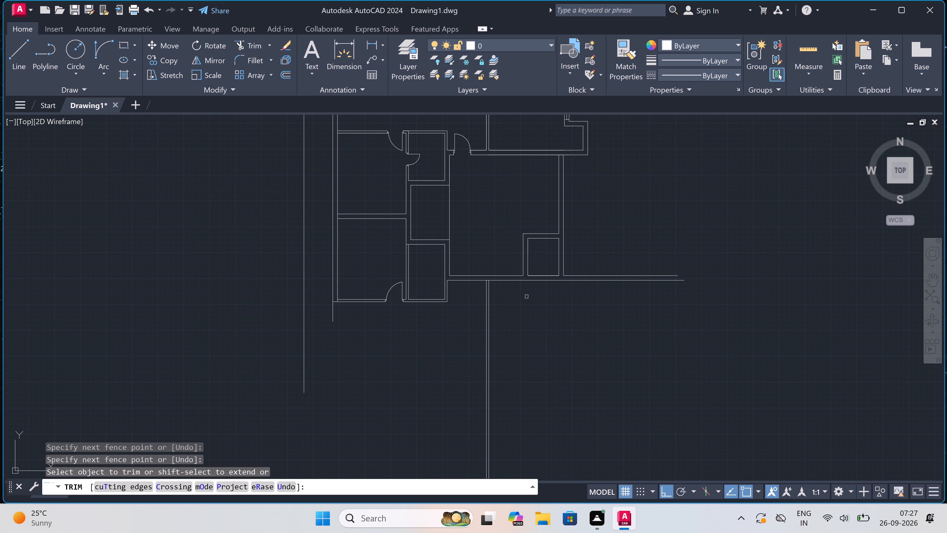
pyautogui.press('Escape')
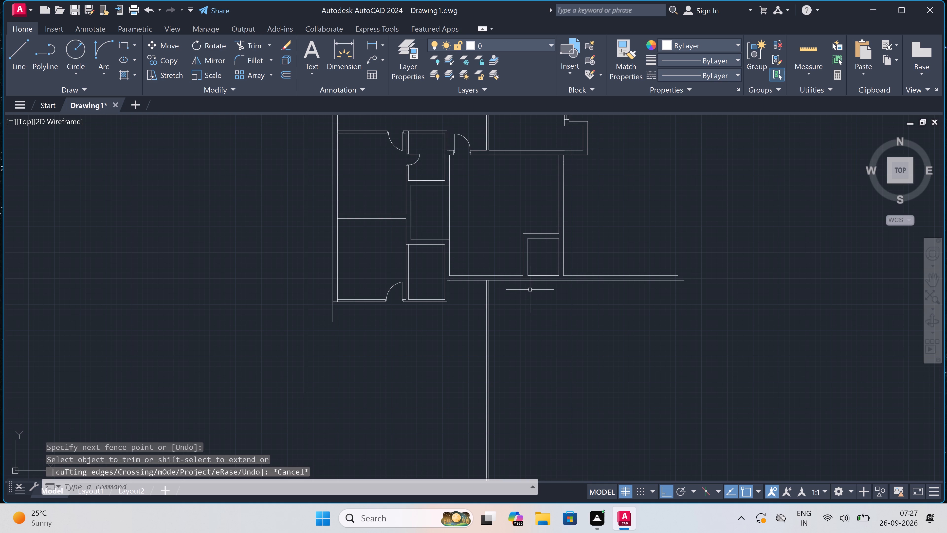
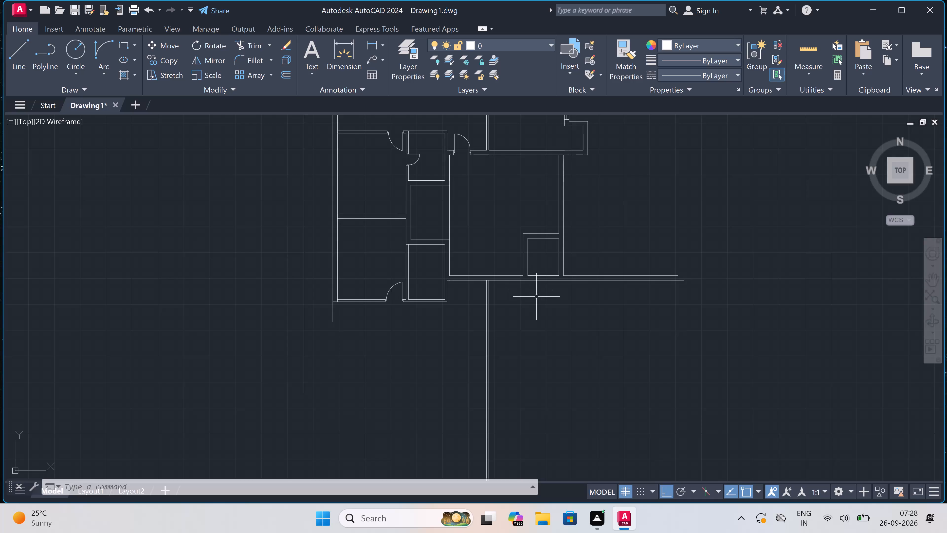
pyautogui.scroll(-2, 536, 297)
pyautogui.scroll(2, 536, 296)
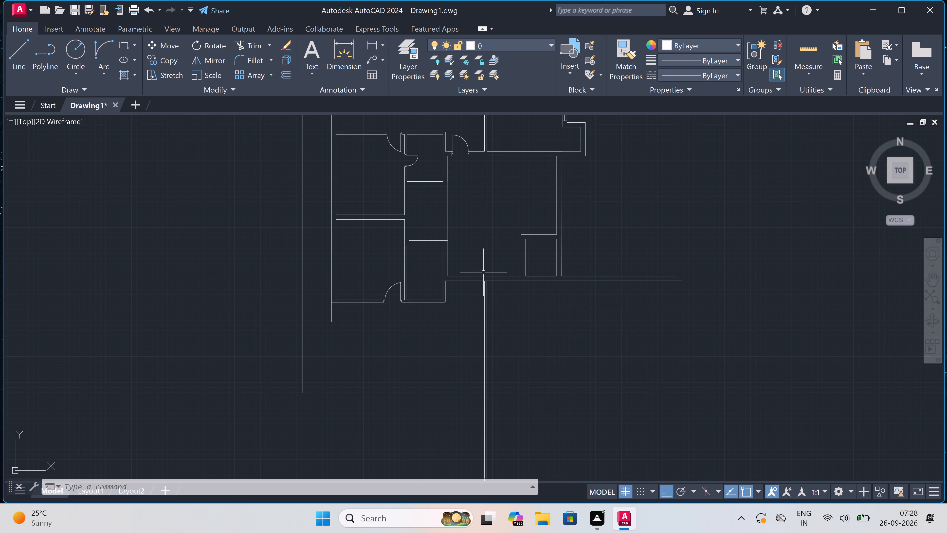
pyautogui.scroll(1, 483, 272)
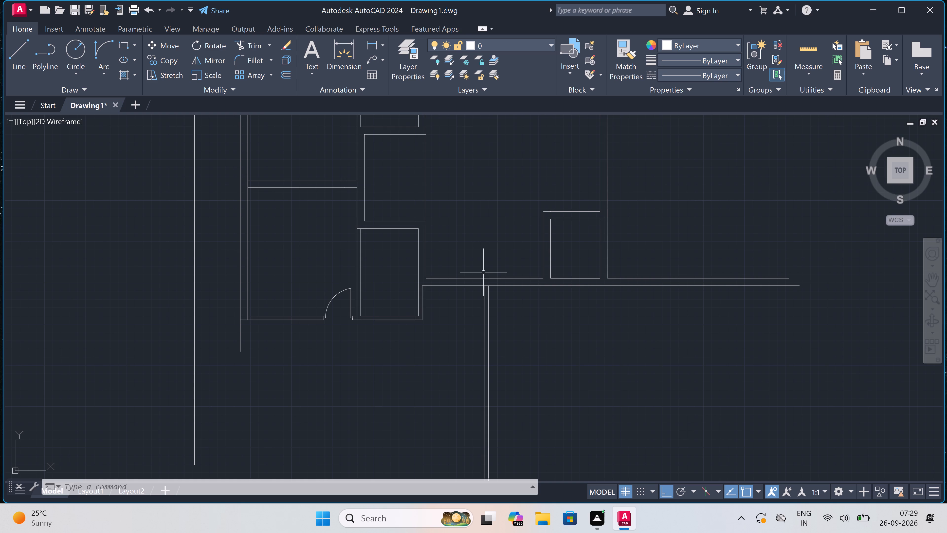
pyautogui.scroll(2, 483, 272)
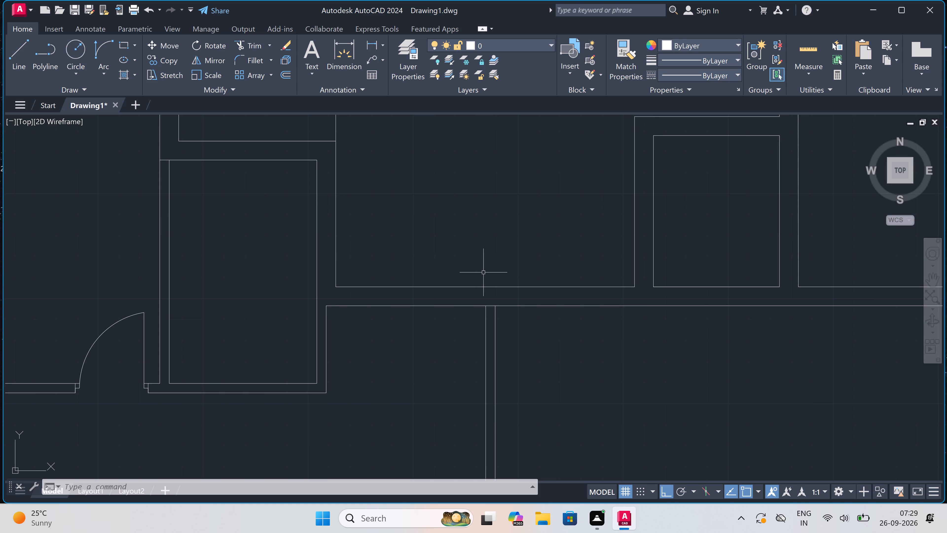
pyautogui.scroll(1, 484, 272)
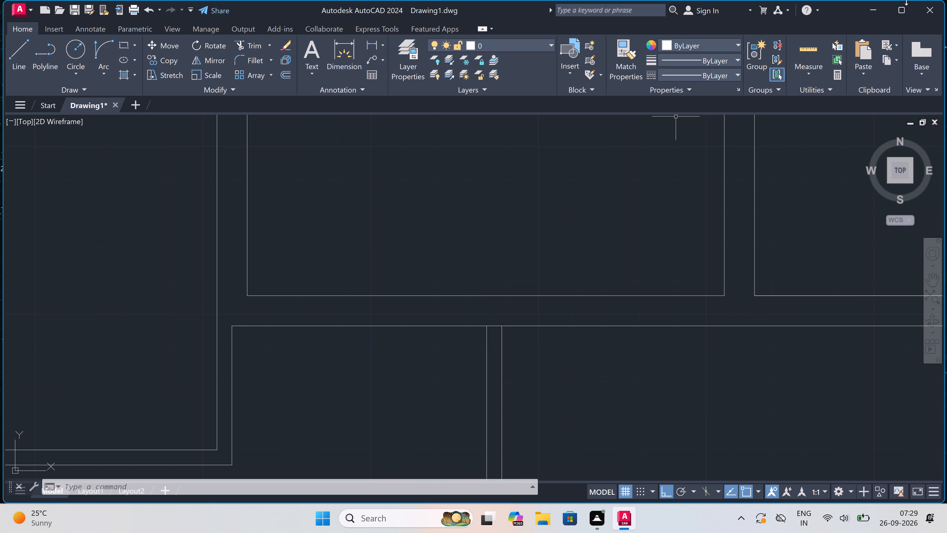
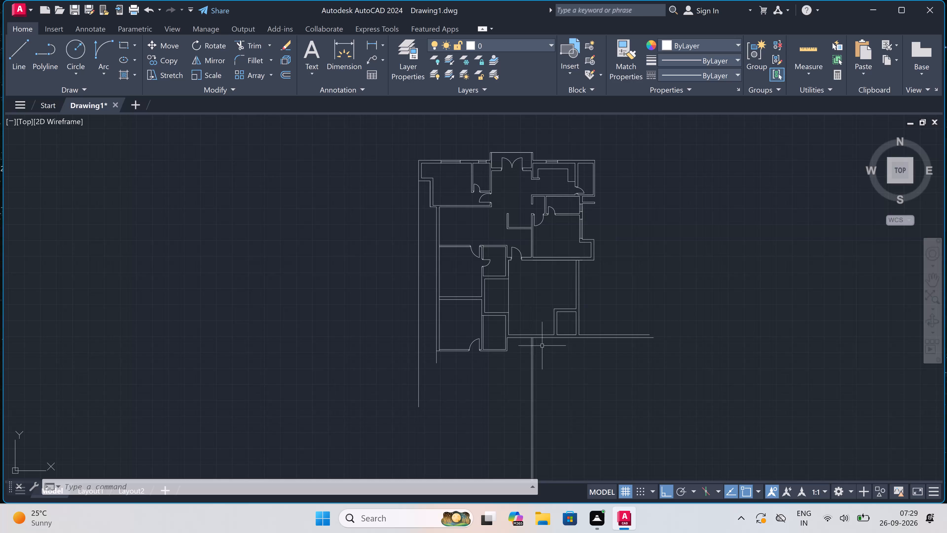
# Draw a door jamb across the central room's bottom wall near its west corner, with a 2" stop and a 3' door leaf downward.
pyautogui.scroll(2, 547, 354)
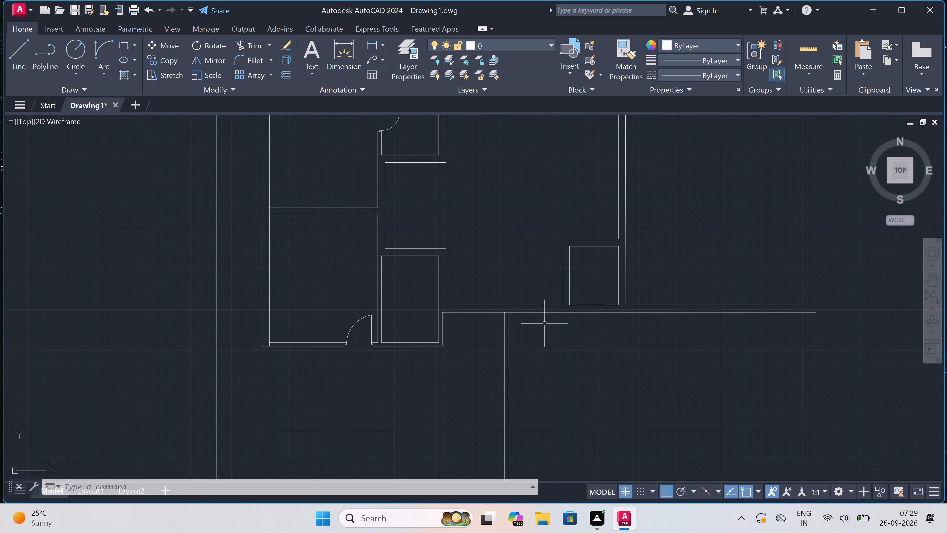
pyautogui.write('l')
pyautogui.press('space')
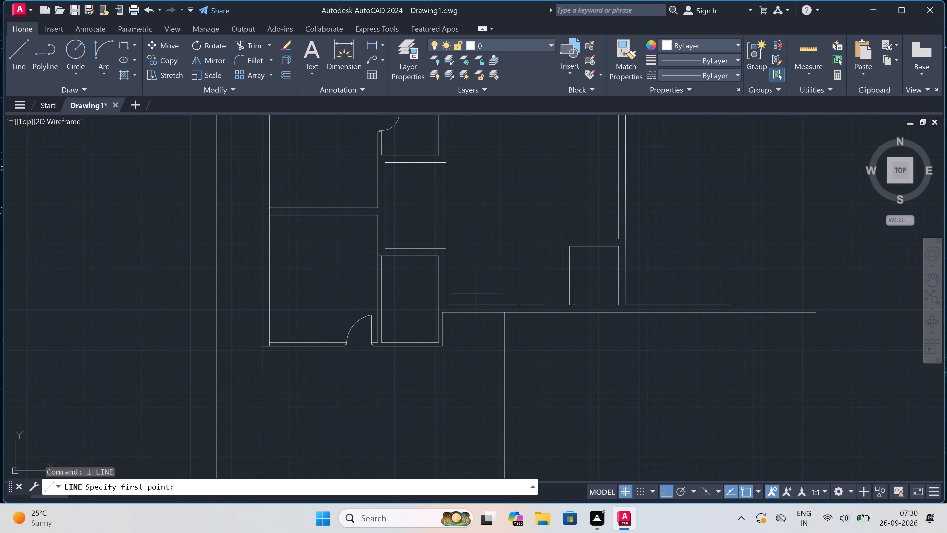
pyautogui.scroll(2, 457, 302)
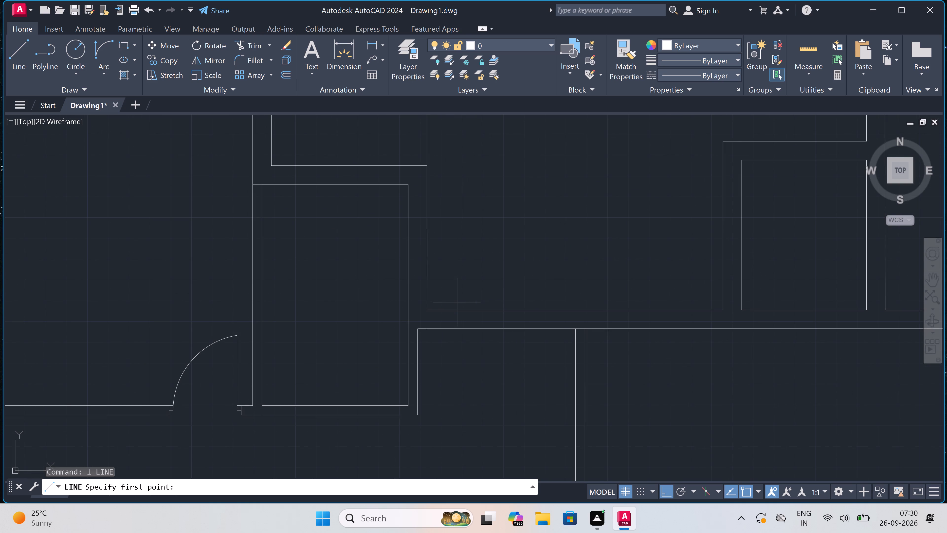
pyautogui.click(441, 310)
pyautogui.click(439, 332)
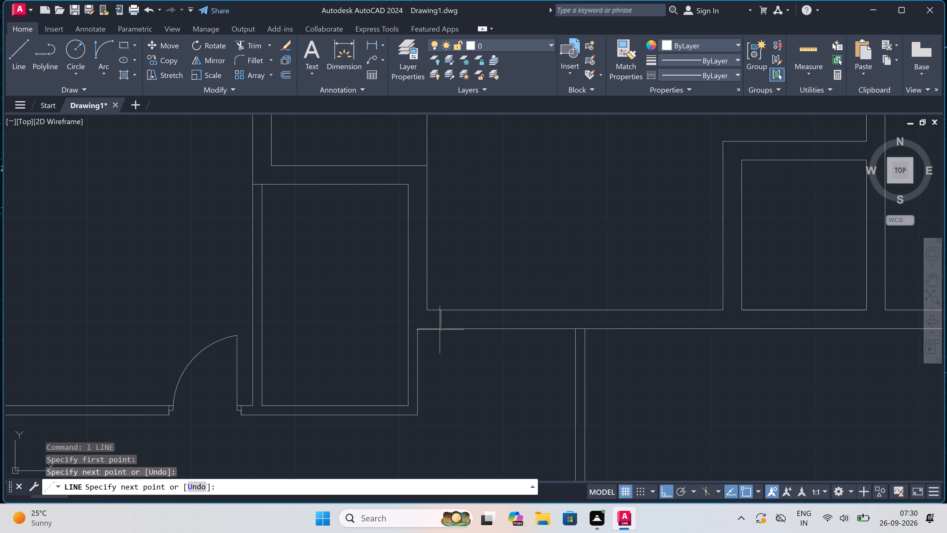
pyautogui.click(442, 320)
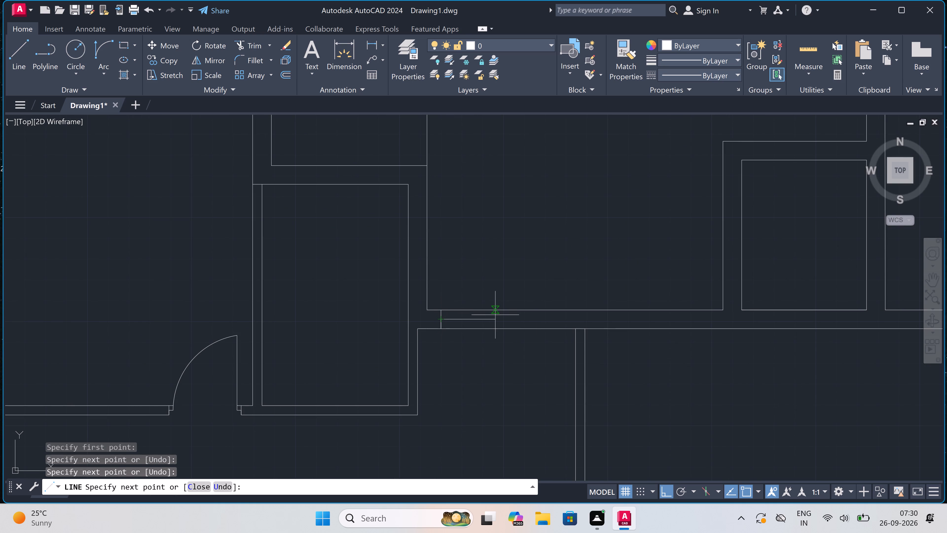
pyautogui.press('2')
pyautogui.write('"')
pyautogui.press('space')
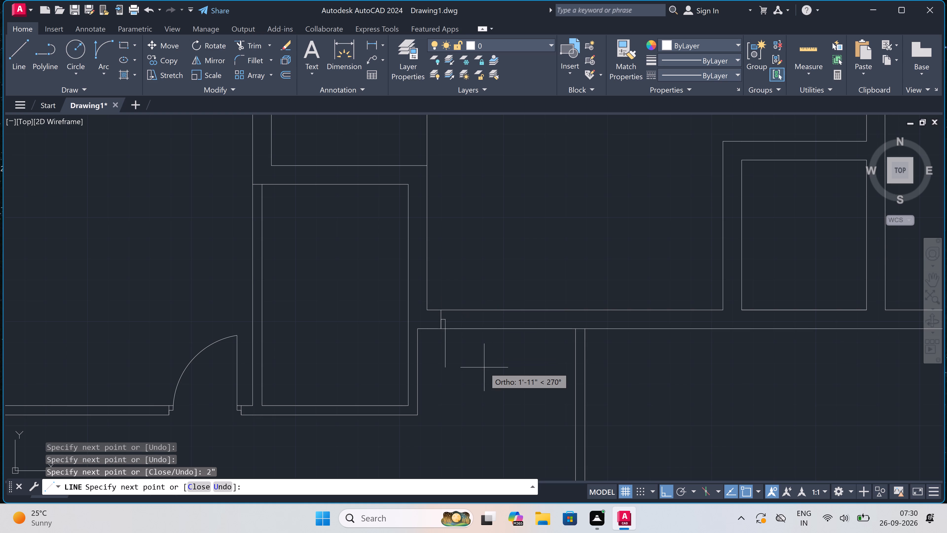
pyautogui.write("3'")
pyautogui.press('space')
pyautogui.press('Escape')
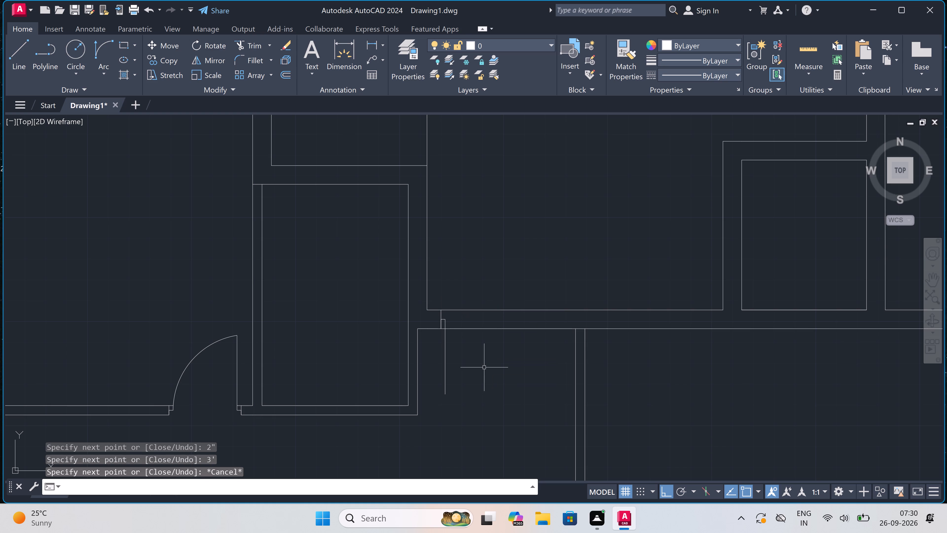
# Draw the opposite door jamb across the same wall east of the leaf, with a 2" stop pointing into the opening.
pyautogui.press('space')
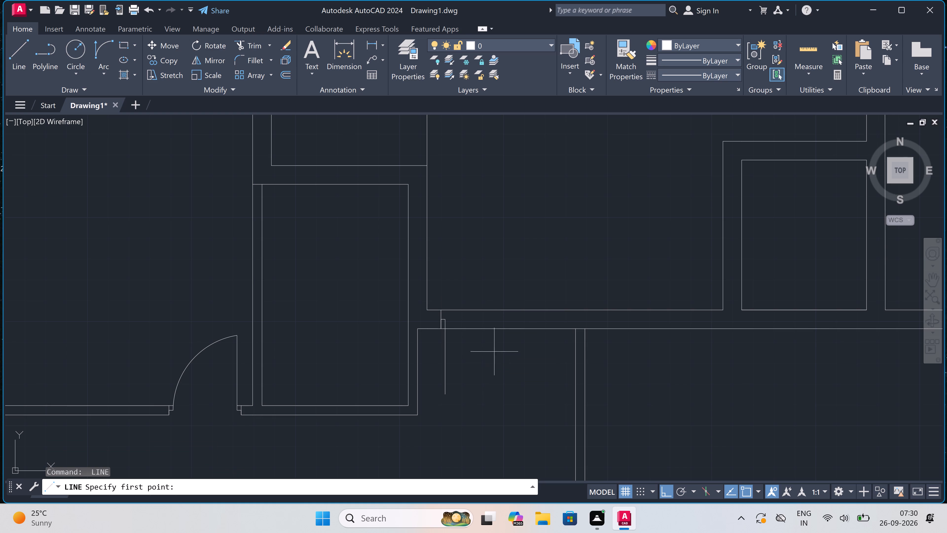
pyautogui.click(518, 313)
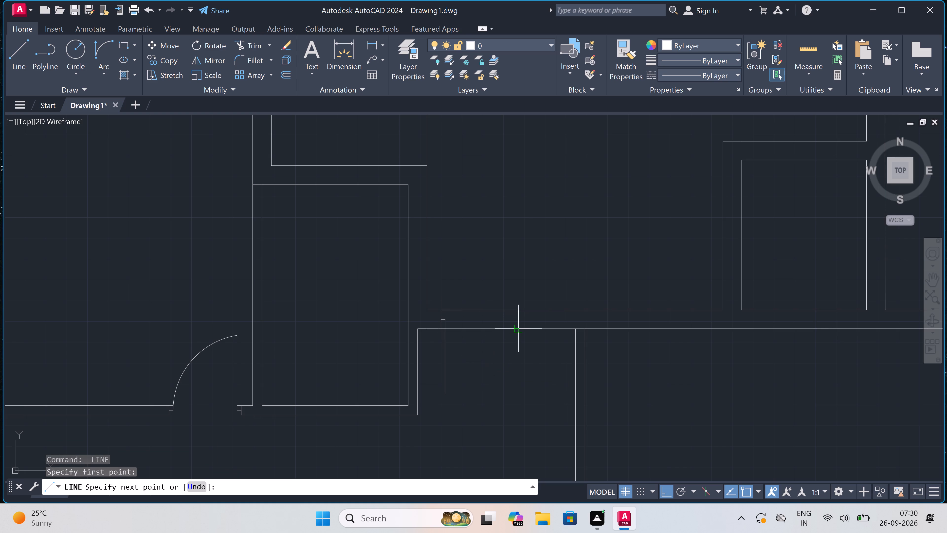
pyautogui.click(516, 329)
pyautogui.click(515, 321)
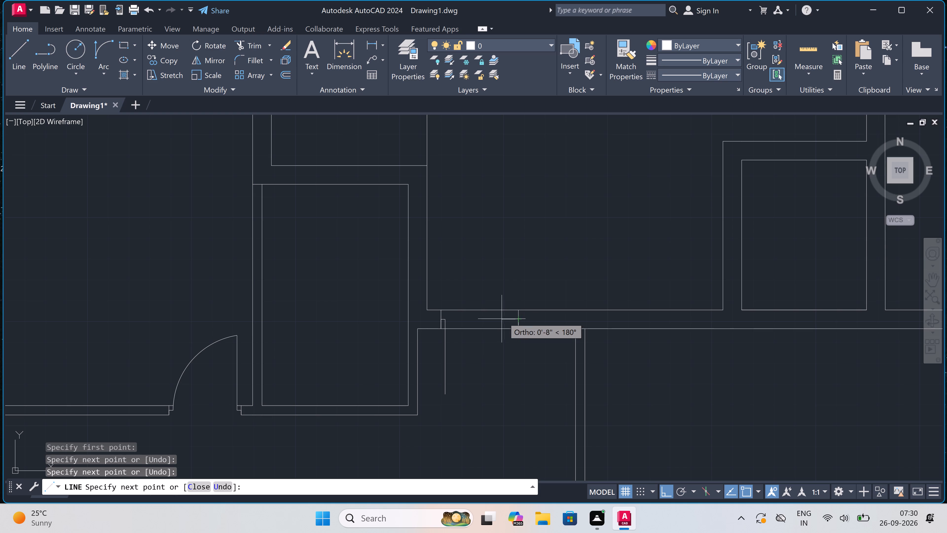
pyautogui.write('2"')
pyautogui.press('space')
pyautogui.press('Escape')
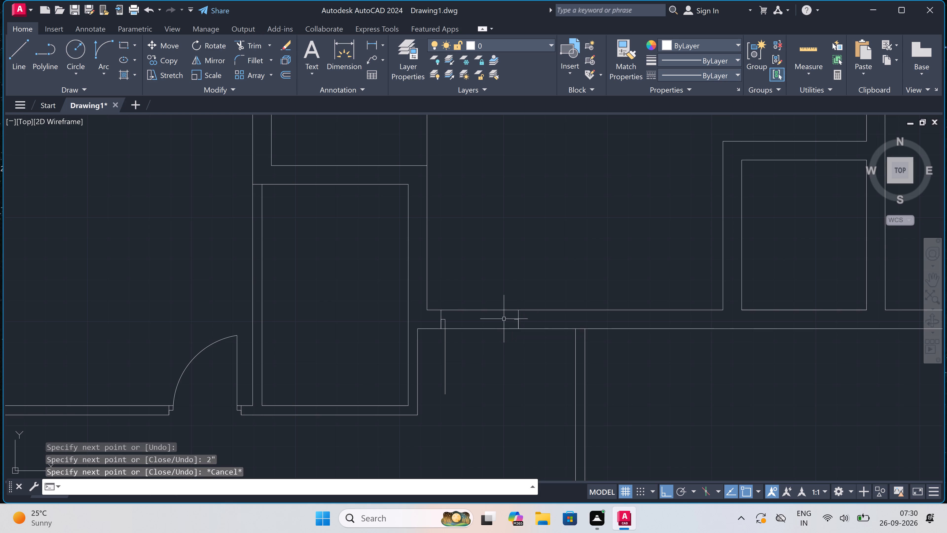
# Trim both wall lines between the two jambs to open the doorway.
pyautogui.press('t')
pyautogui.press('r')
pyautogui.press('space')
pyautogui.click(493, 289)
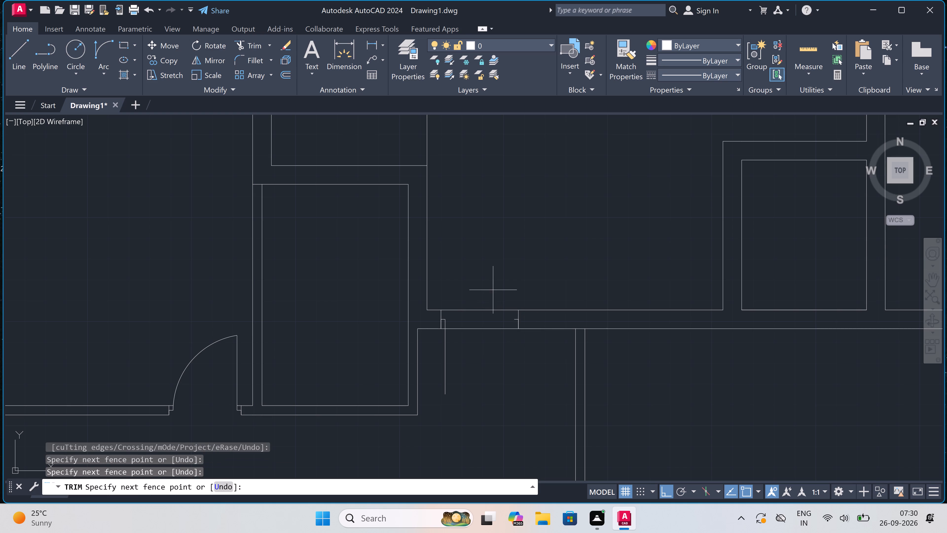
pyautogui.click(483, 361)
pyautogui.press('Escape')
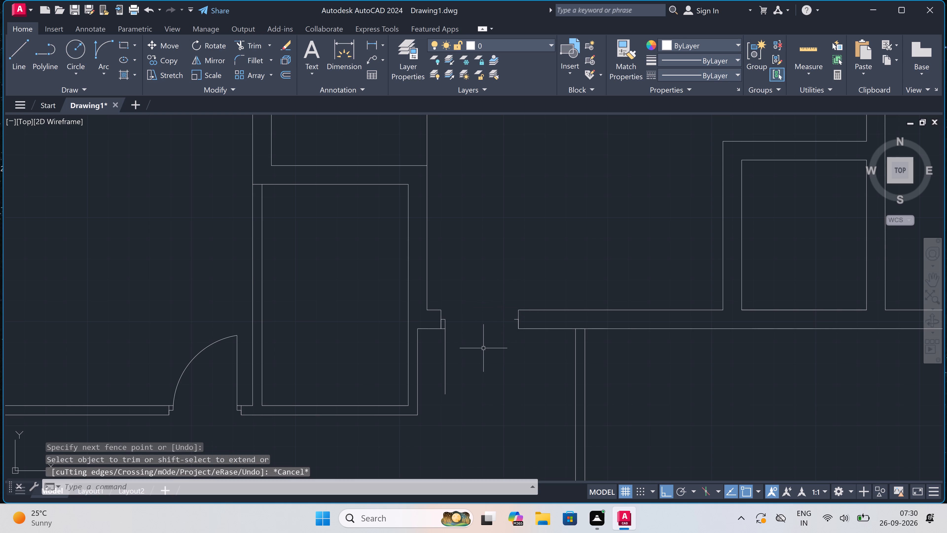
# Draw the door swing arc from the leaf's lower end to the opposite jamb's stop.
pyautogui.click(104, 56)
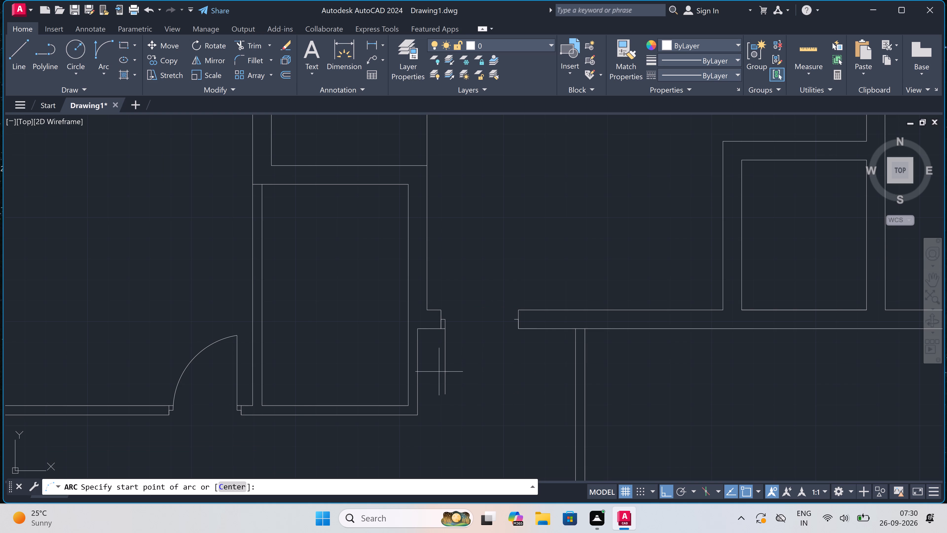
pyautogui.click(446, 395)
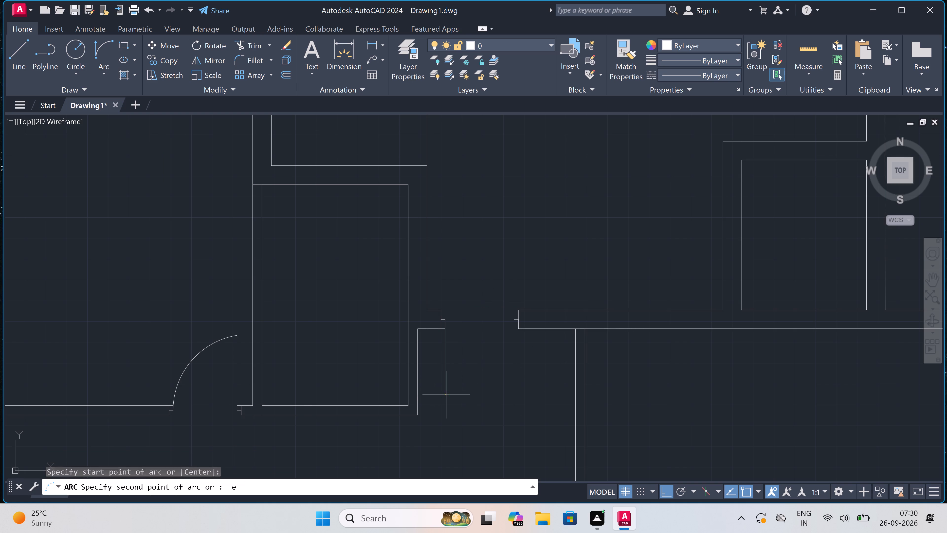
pyautogui.scroll(4, 517, 319)
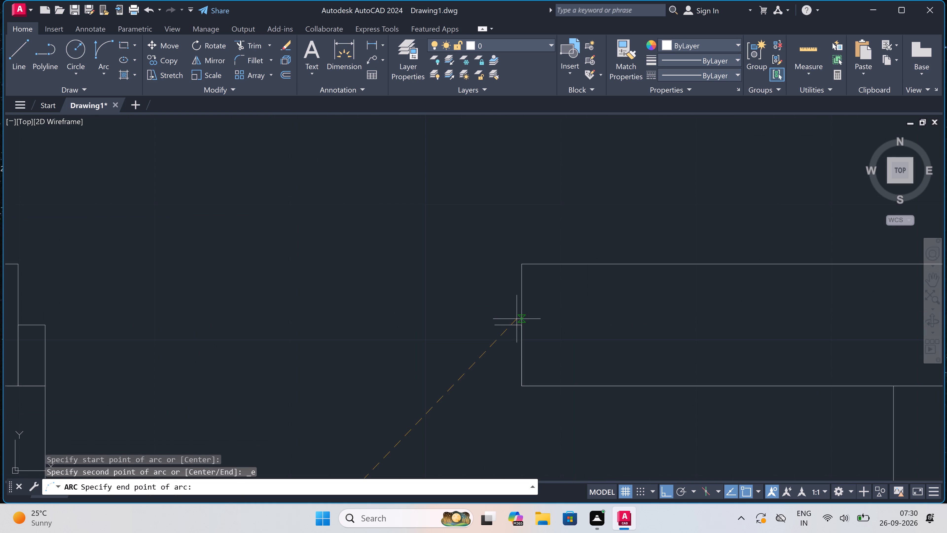
pyautogui.click(492, 327)
pyautogui.scroll(-2, 492, 326)
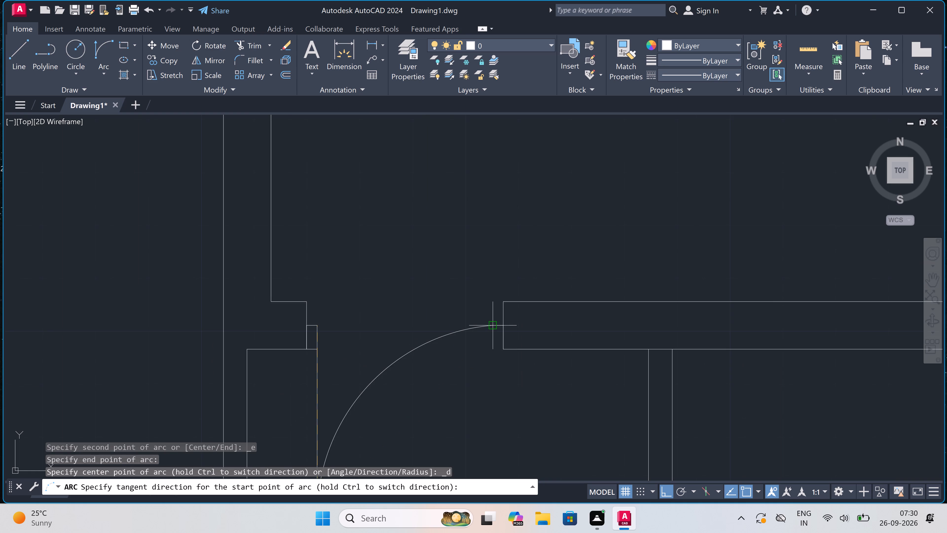
pyautogui.scroll(-3, 492, 326)
pyautogui.click(501, 369)
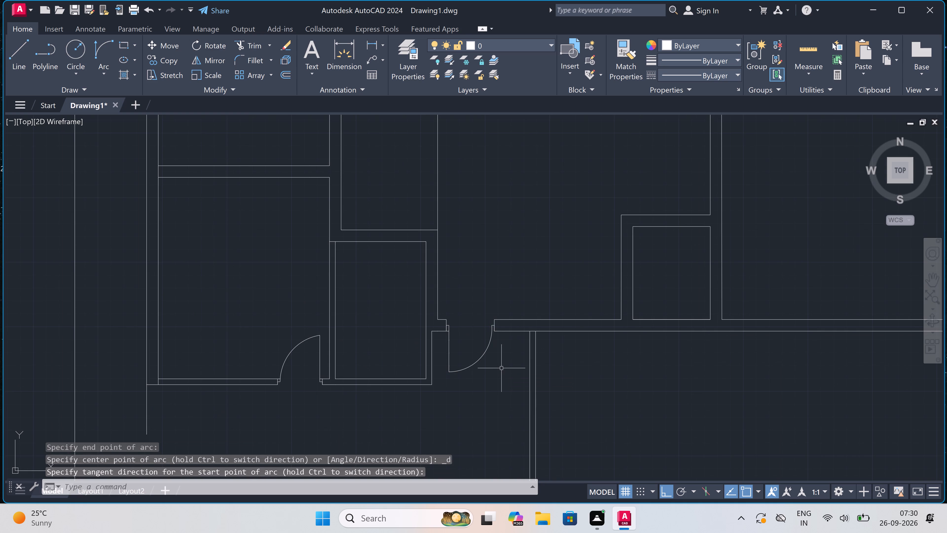
# Extend the small corner room's top wall west by just over 5', closing its end at 9" thick and returning to that room's west wall.
pyautogui.scroll(-2, 463, 318)
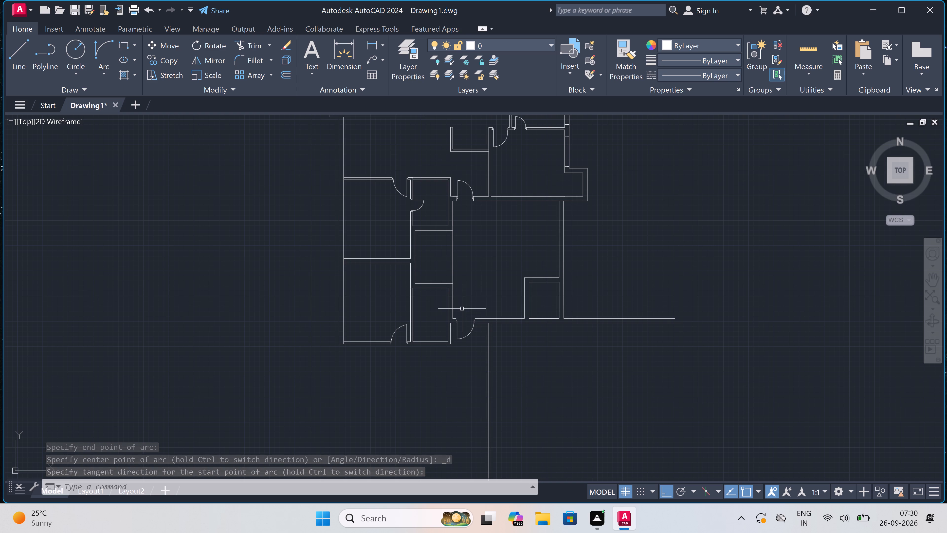
pyautogui.scroll(-1, 462, 309)
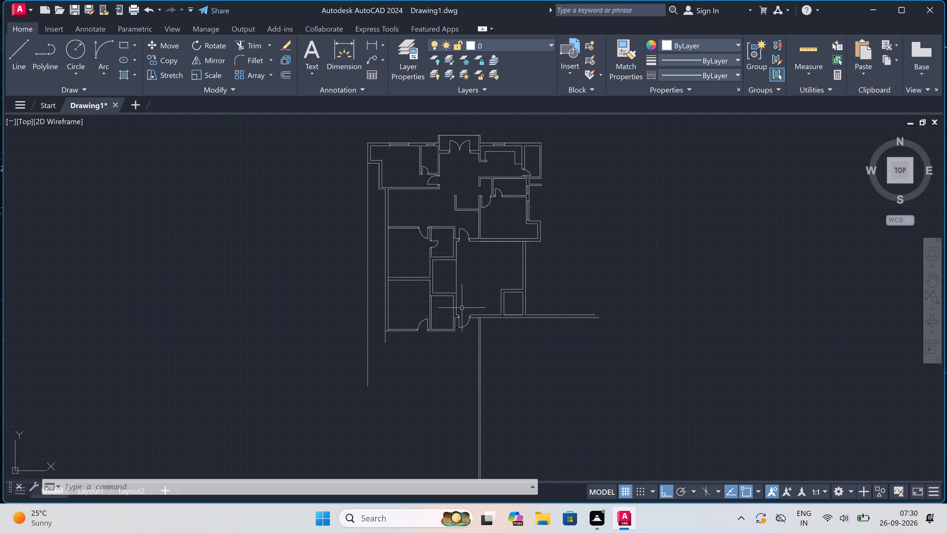
pyautogui.scroll(-1, 462, 308)
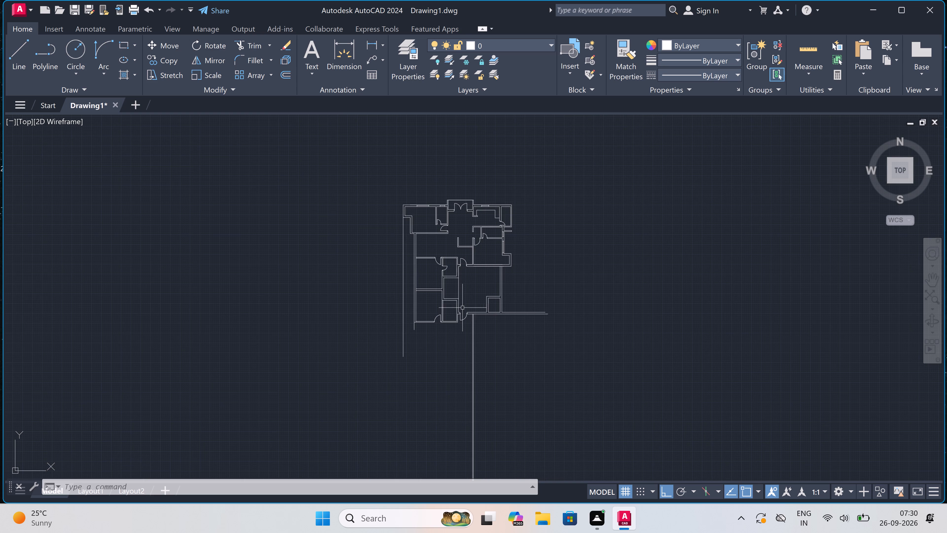
pyautogui.scroll(2, 500, 287)
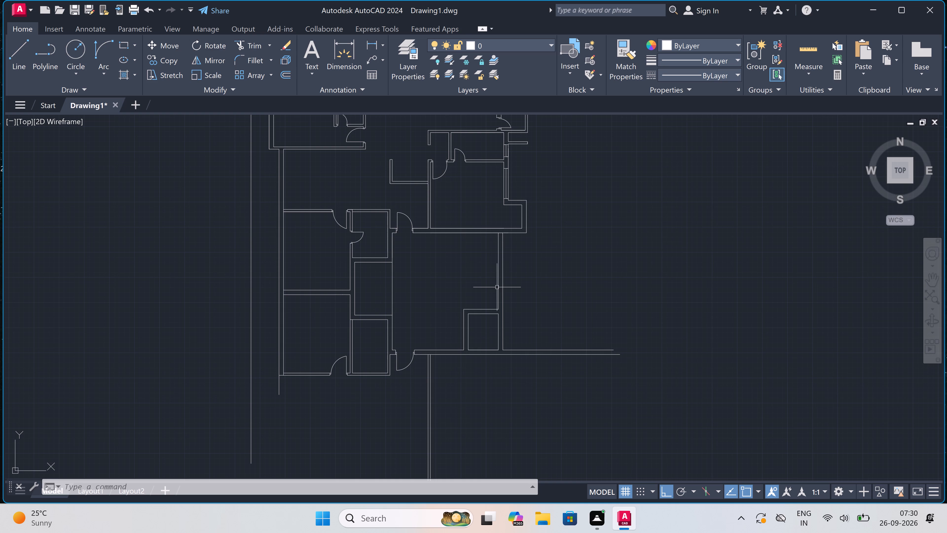
pyautogui.scroll(1, 487, 289)
pyautogui.press('l')
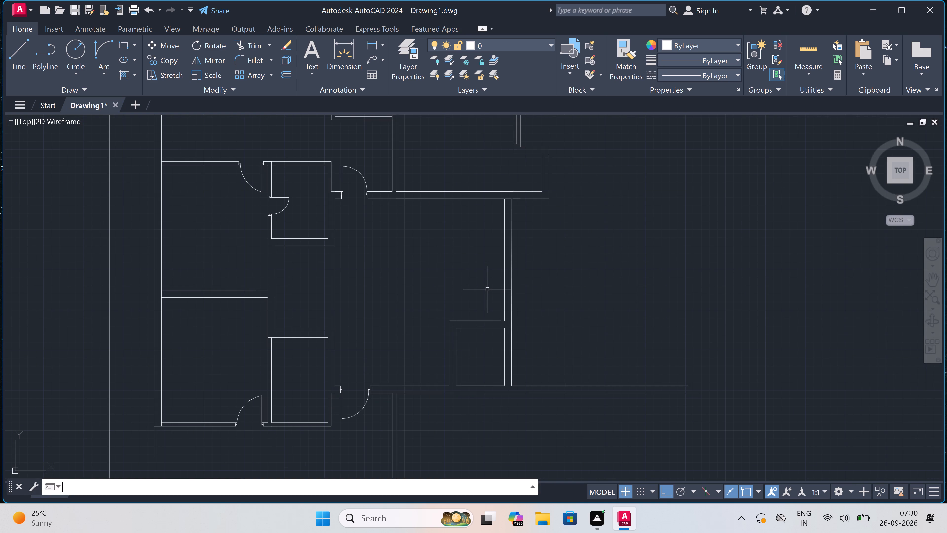
pyautogui.press('space')
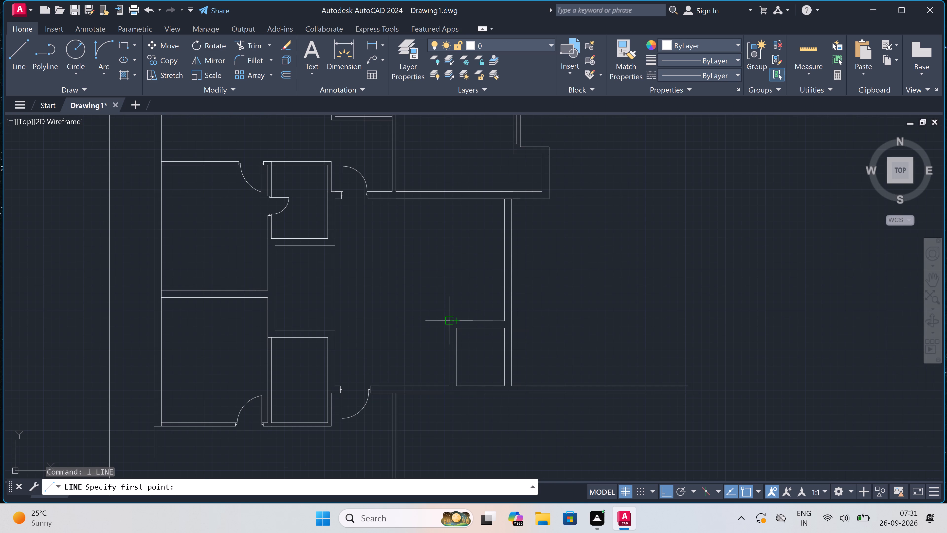
pyautogui.click(446, 320)
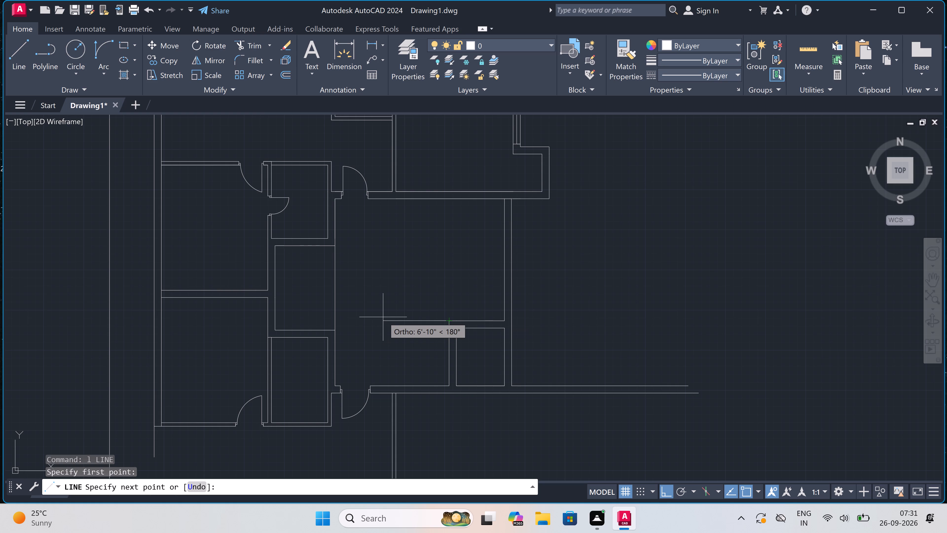
pyautogui.click(396, 318)
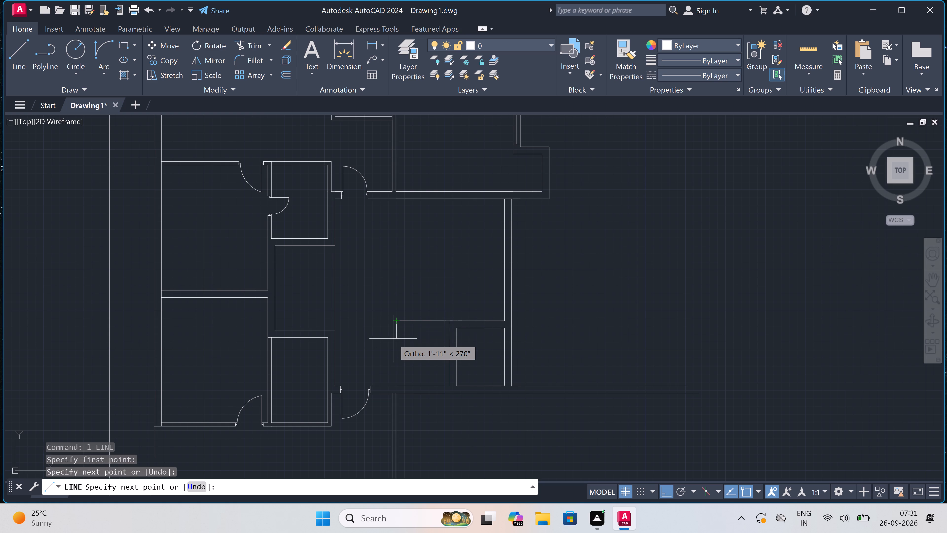
pyautogui.write('9"')
pyautogui.press('space')
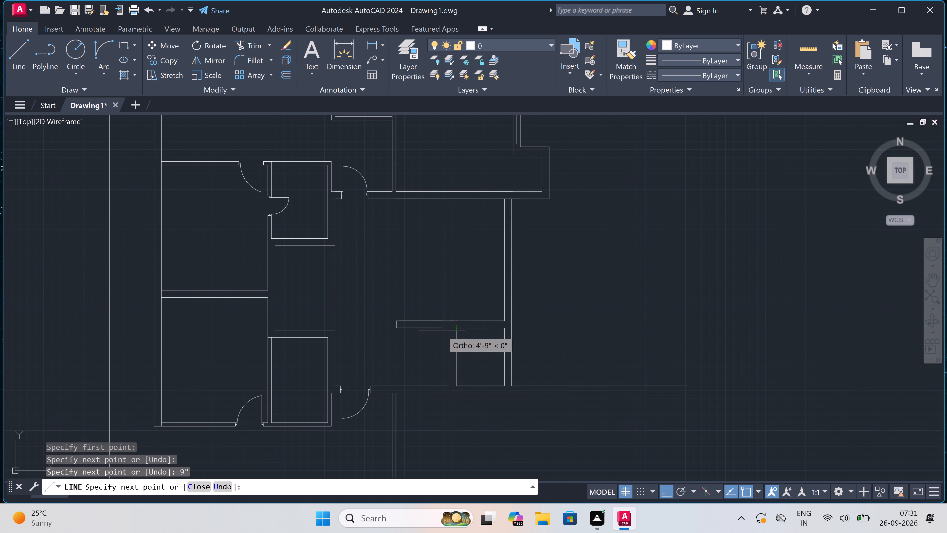
pyautogui.scroll(1, 443, 331)
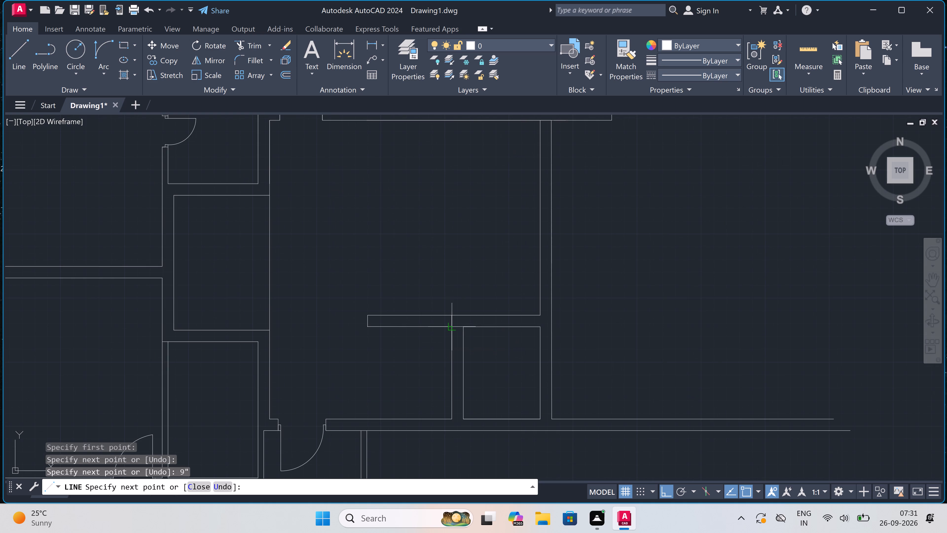
pyautogui.click(450, 330)
pyautogui.press('Escape')
# Draw a vertical line from the top of the wall extension, near its west end, up to the central room's upper wall.
pyautogui.press('space')
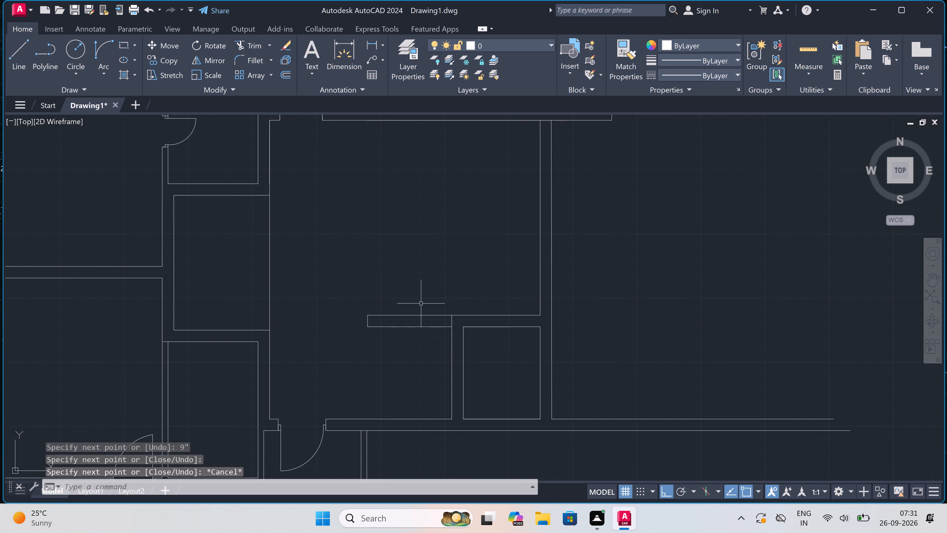
pyautogui.click(380, 315)
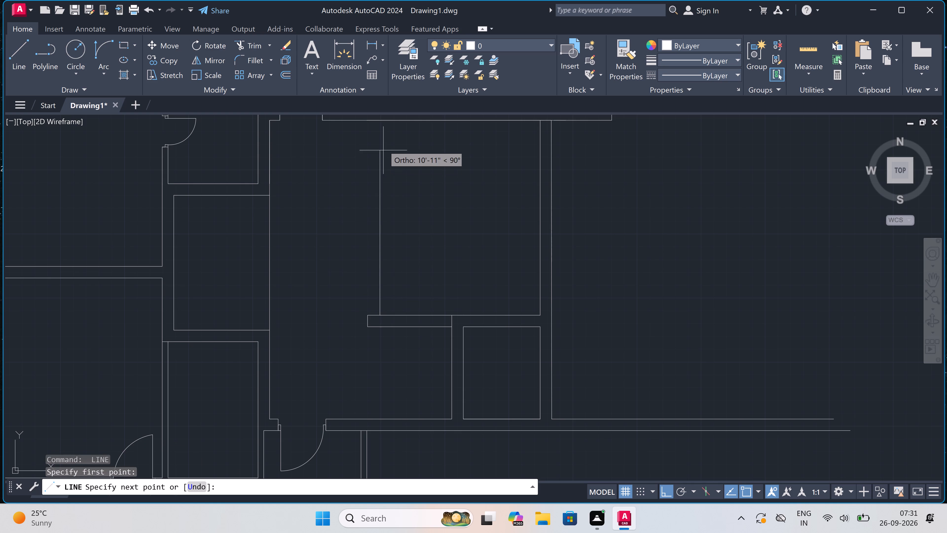
pyautogui.click(384, 120)
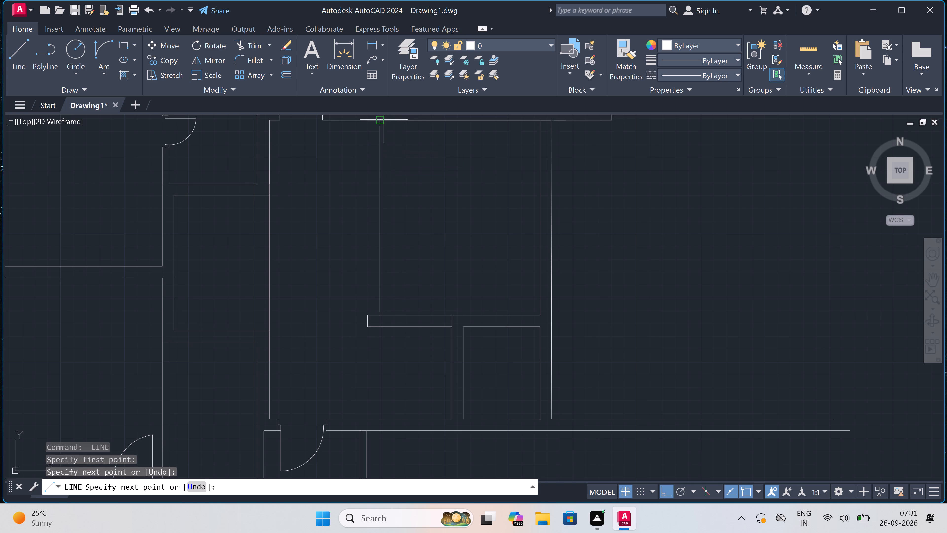
pyautogui.press('Escape')
# Draw a horizontal line about 8' long eastward from the midpoint of the new vertical line.
pyautogui.press('space')
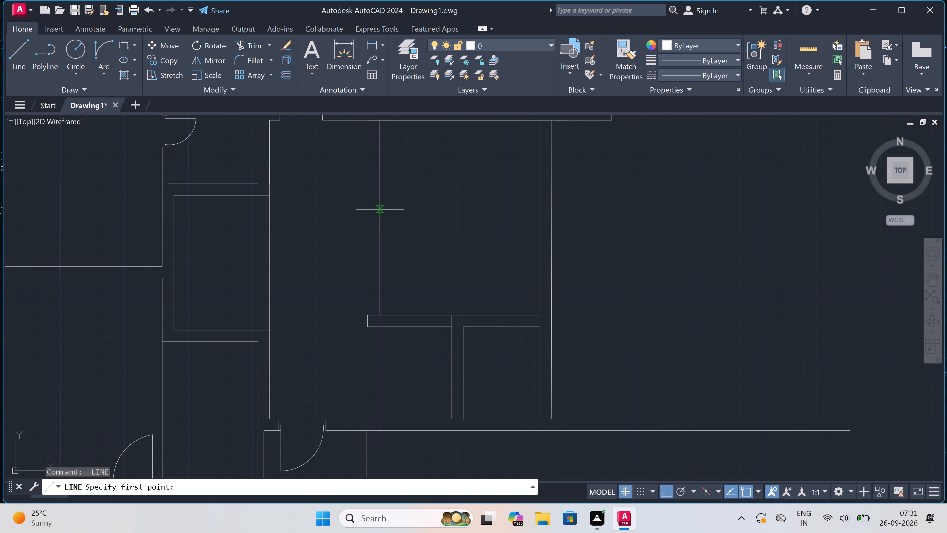
pyautogui.click(380, 221)
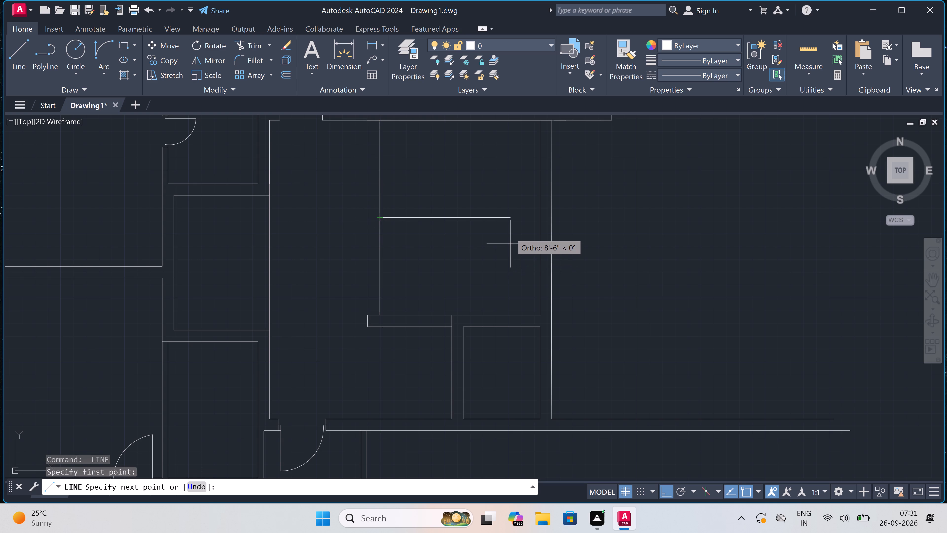
pyautogui.click(503, 215)
pyautogui.press('Escape')
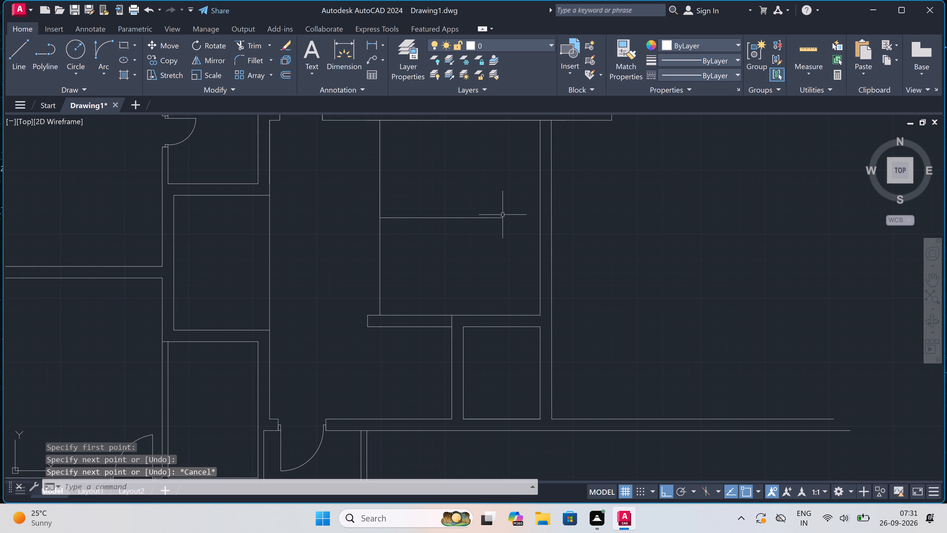
# Offset the central room's new vertical line eastward repeatedly at 9" spacing, making eleven evenly spaced stair tread lines.
pyautogui.press('o')
pyautogui.press('space')
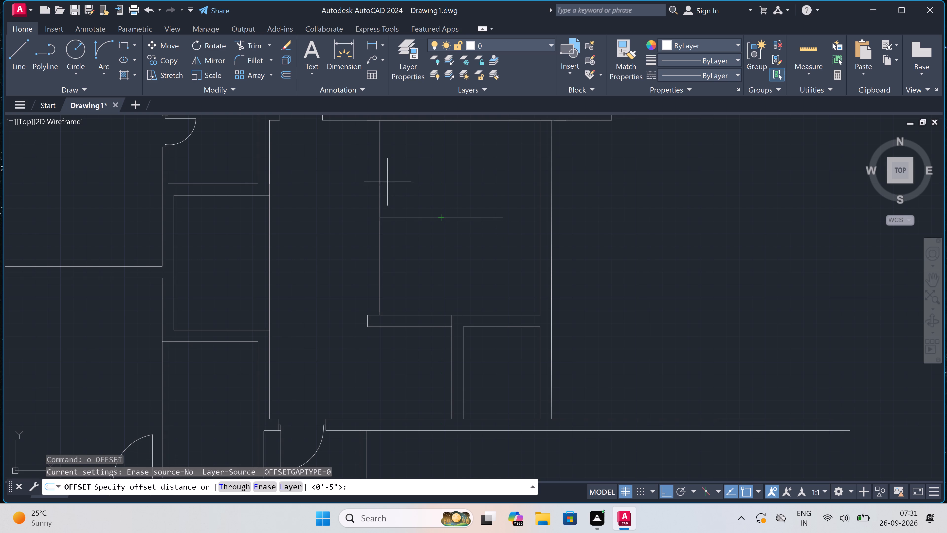
pyautogui.click(381, 179)
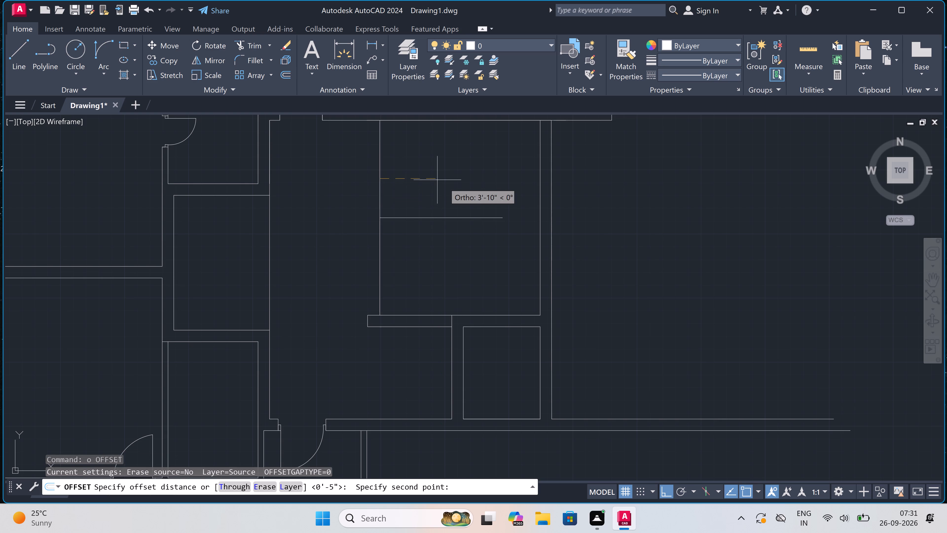
pyautogui.write('9"')
pyautogui.press('space')
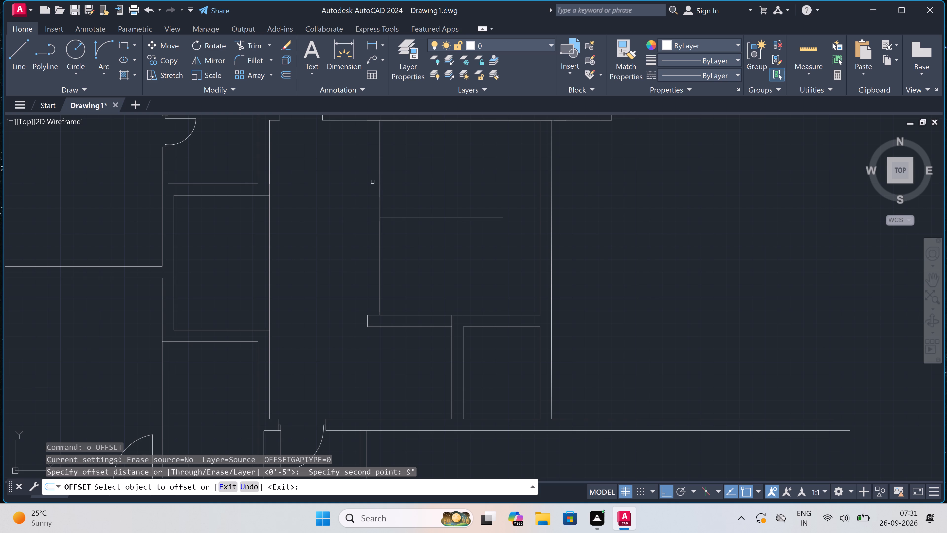
pyautogui.moveTo(380, 183); pyautogui.dragTo(388, 183)
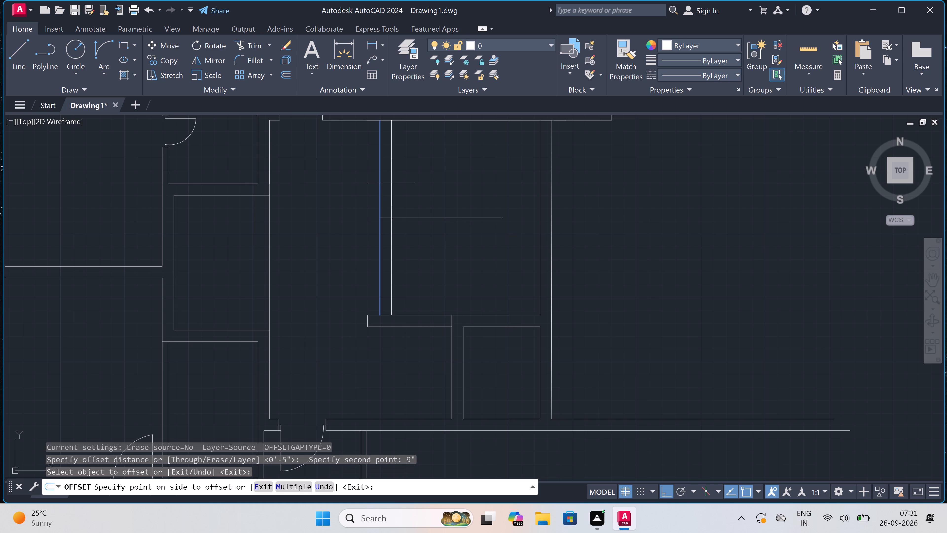
pyautogui.click(298, 483)
pyautogui.click(503, 217)
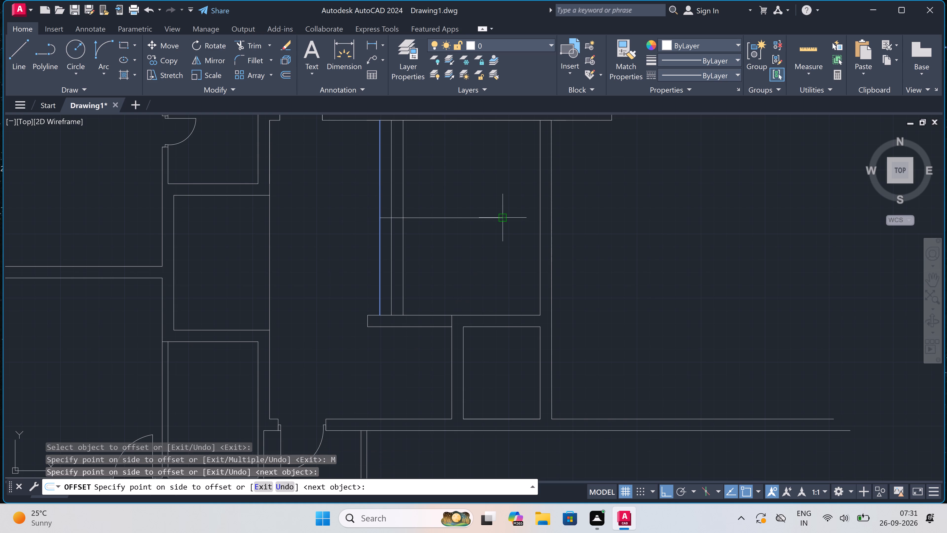
pyautogui.click(503, 217)
pyautogui.tripleClick(513, 185)
pyautogui.tripleClick(513, 184)
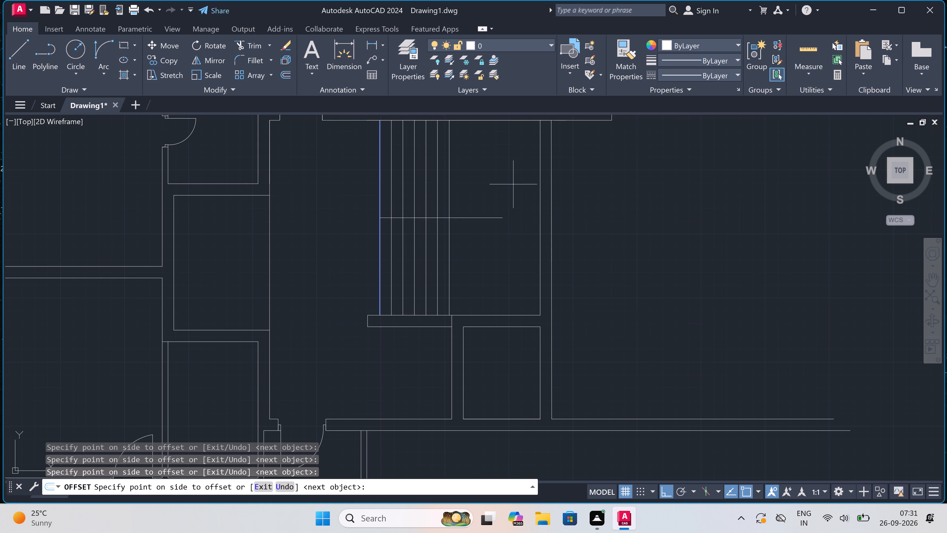
pyautogui.tripleClick(514, 183)
pyautogui.doubleClick(515, 180)
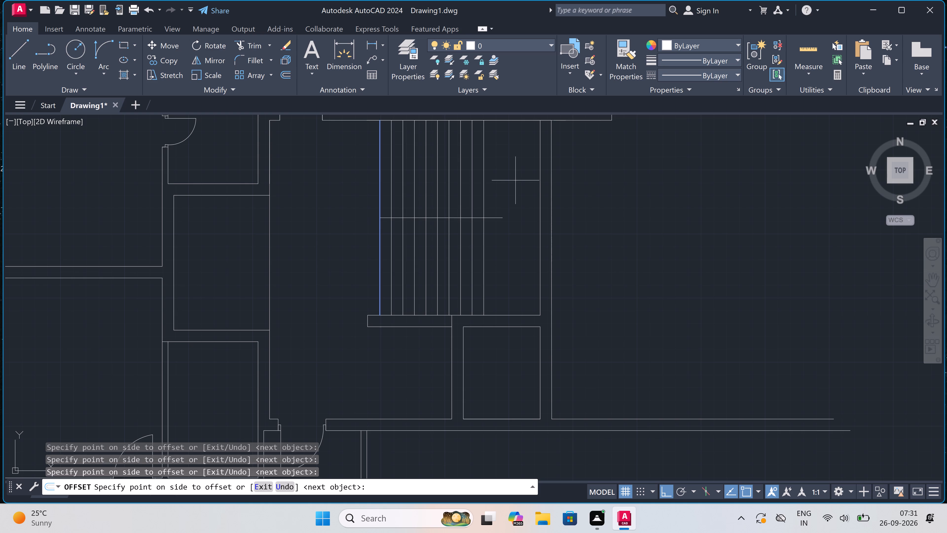
pyautogui.click(515, 180)
pyautogui.click(515, 180)
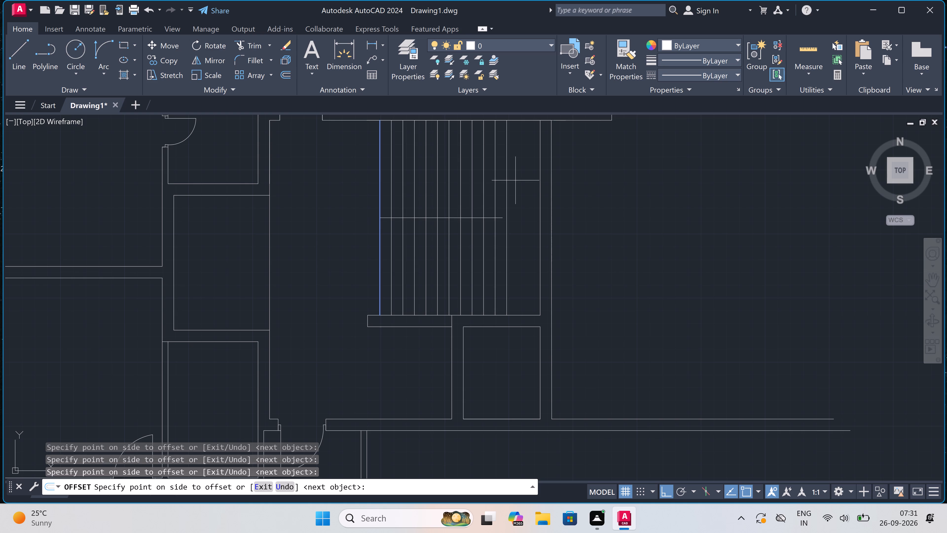
pyautogui.click(515, 180)
pyautogui.press('Escape')
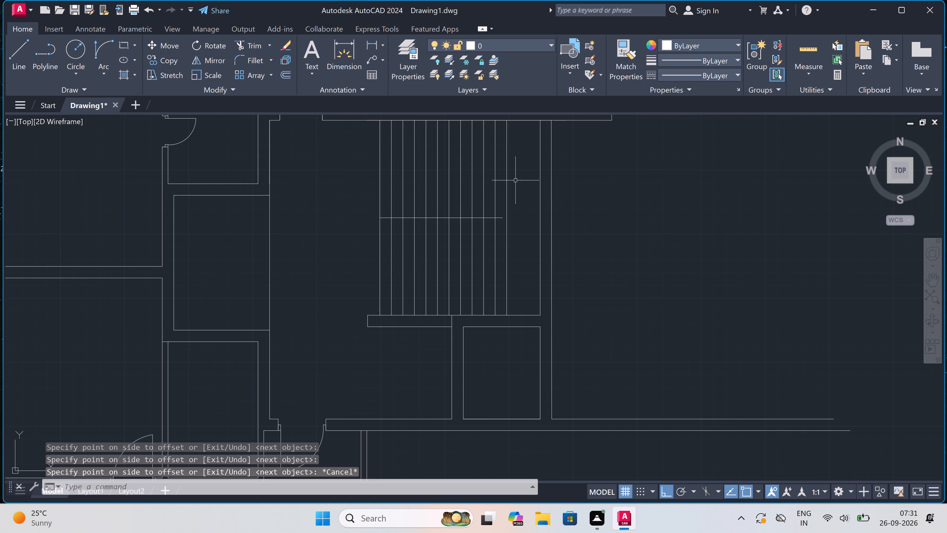
# Extend the horizontal line that divides the stair flights east to the last tread line.
pyautogui.scroll(2, 500, 225)
pyautogui.press('e')
pyautogui.press('x')
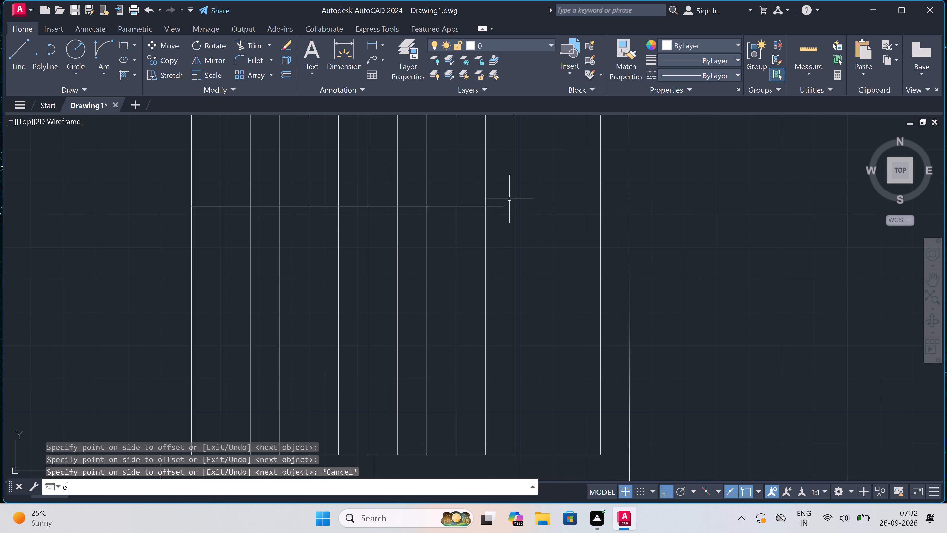
pyautogui.press('space')
pyautogui.click(499, 191)
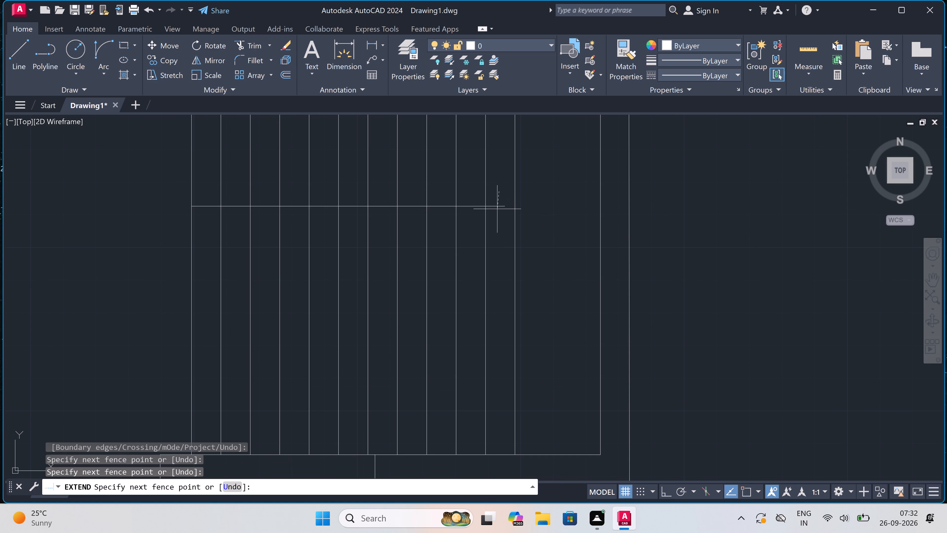
pyautogui.click(498, 224)
pyautogui.press('Escape')
pyautogui.scroll(-3, 498, 223)
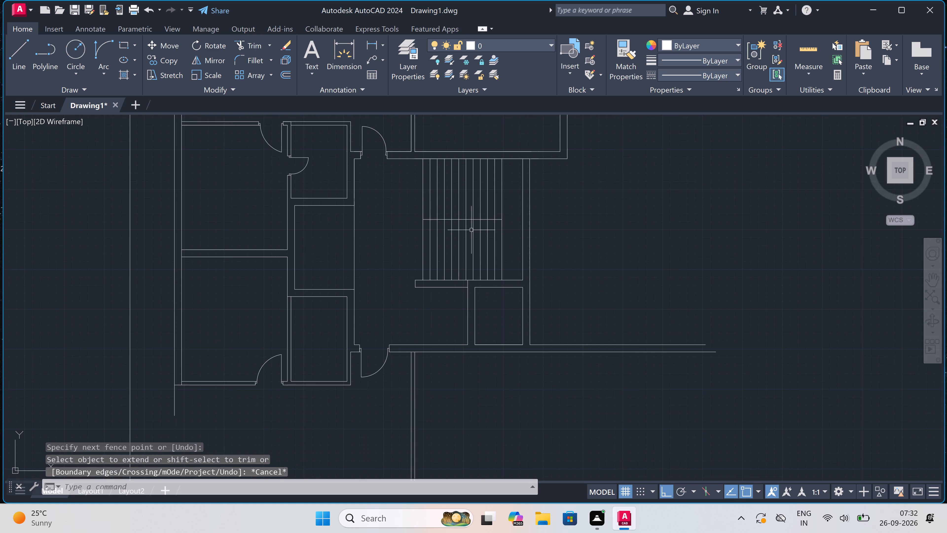
# Draw a U-shaped stair path line: east across the upper flight past the last tread, about 5'-10" down, and west to the fifth tread from the east.
pyautogui.press('l')
pyautogui.press('space')
pyautogui.click(407, 194)
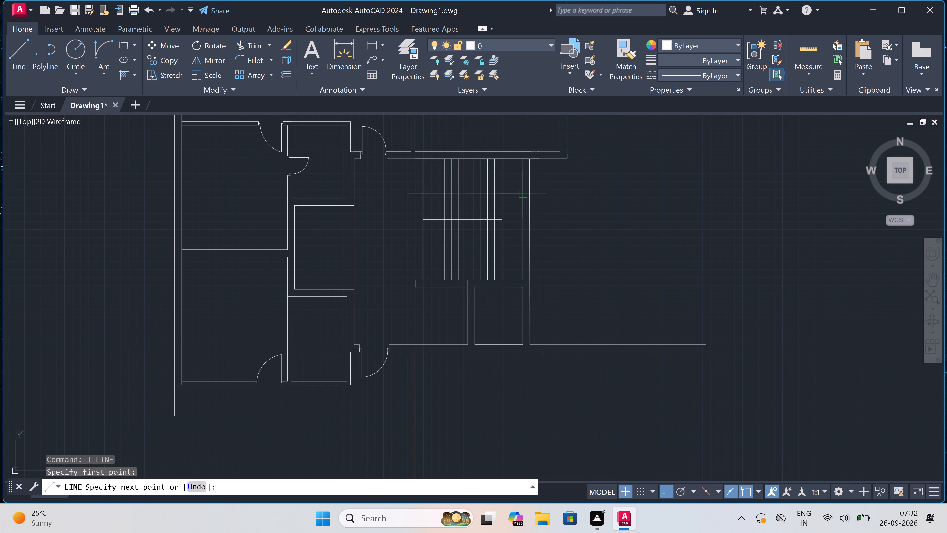
pyautogui.click(509, 190)
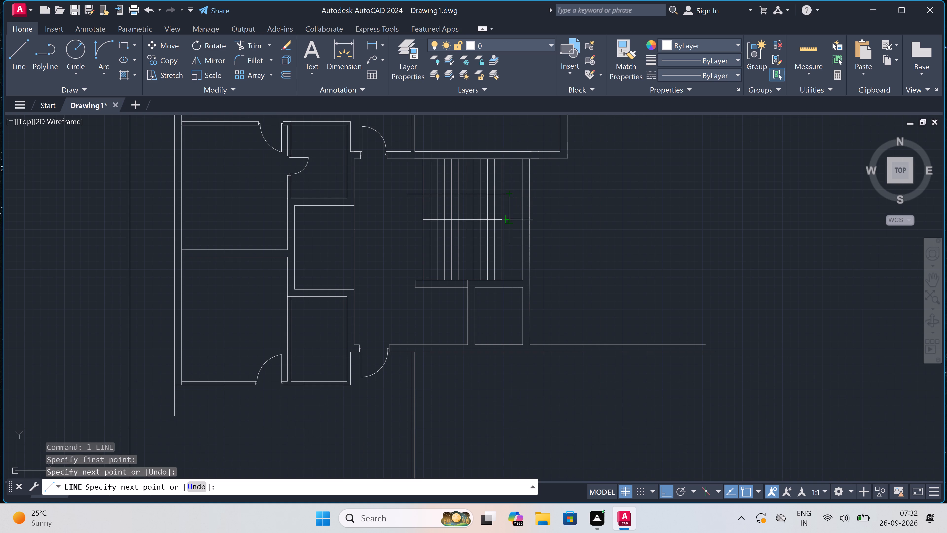
pyautogui.click(512, 250)
pyautogui.scroll(3, 469, 243)
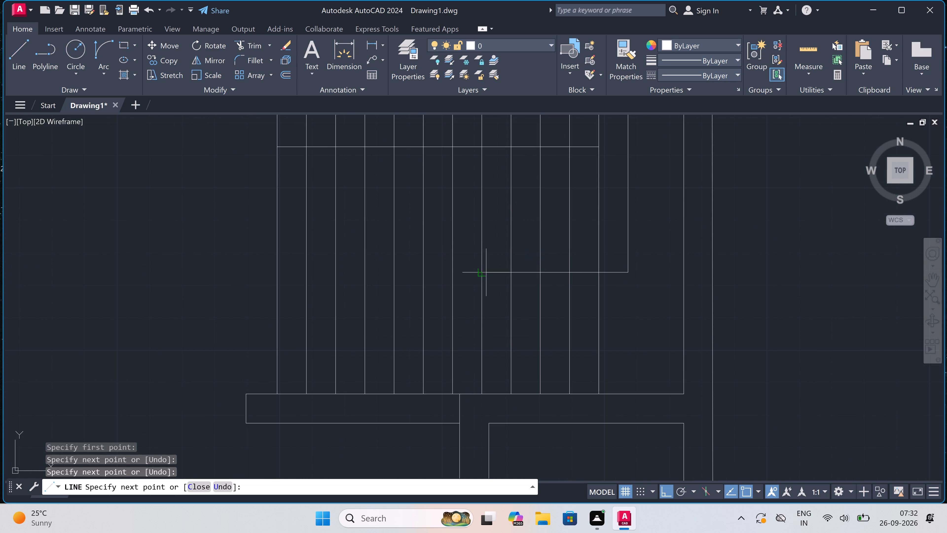
pyautogui.click(479, 272)
pyautogui.press('Escape')
# Draw a 10'9" line east along the central room's lower wall outer face, starting from the east face of the double vertical wall below.
pyautogui.scroll(-2, 459, 253)
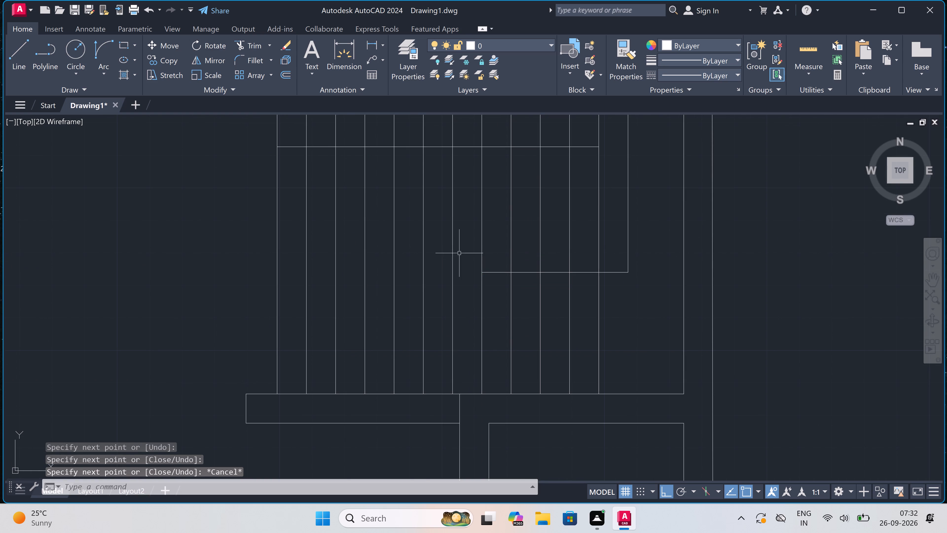
pyautogui.scroll(-2, 459, 252)
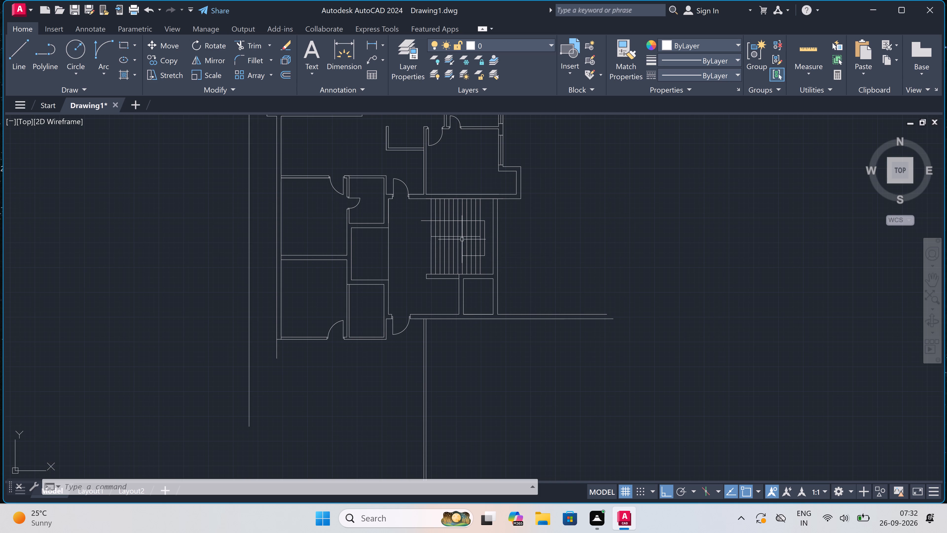
pyautogui.scroll(-1, 468, 226)
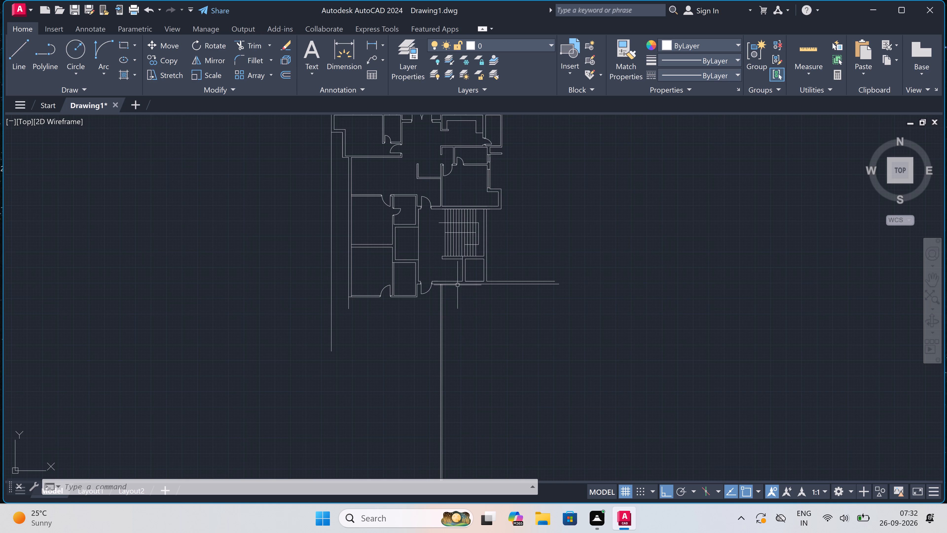
pyautogui.scroll(1, 437, 299)
pyautogui.write('l')
pyautogui.press('space')
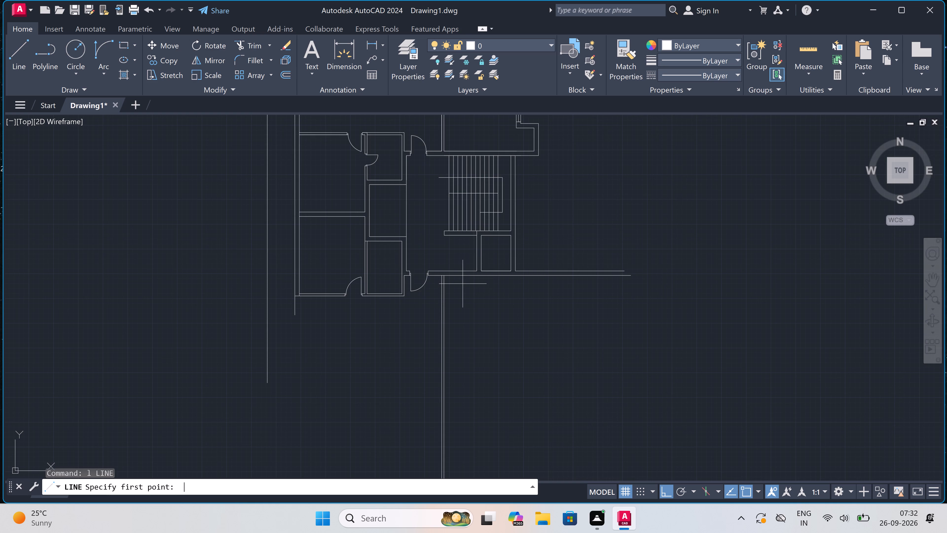
pyautogui.scroll(2, 453, 275)
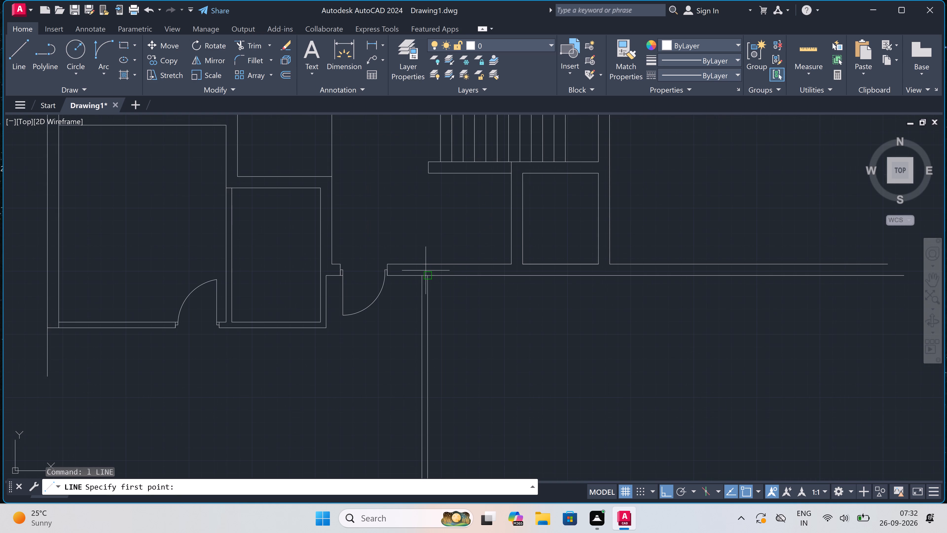
pyautogui.click(428, 275)
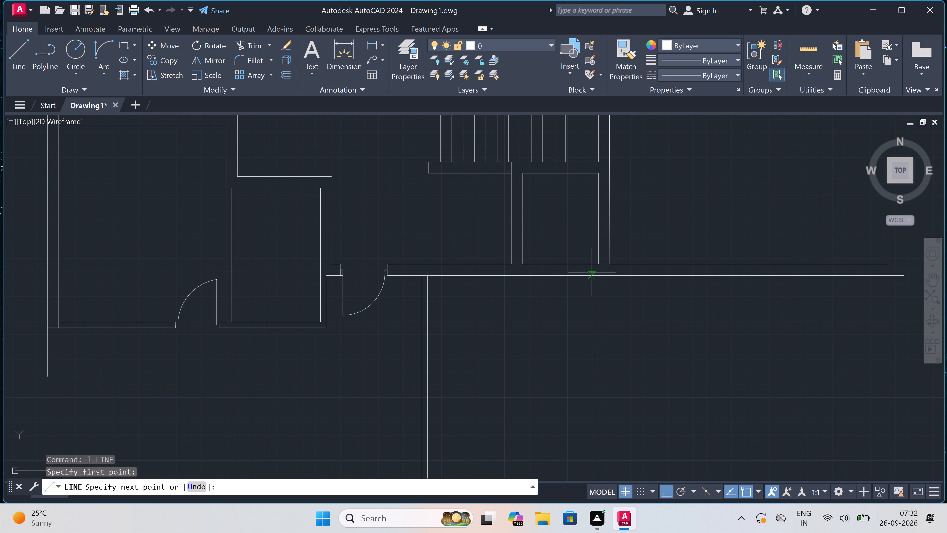
pyautogui.write('10\'9"')
pyautogui.press('space')
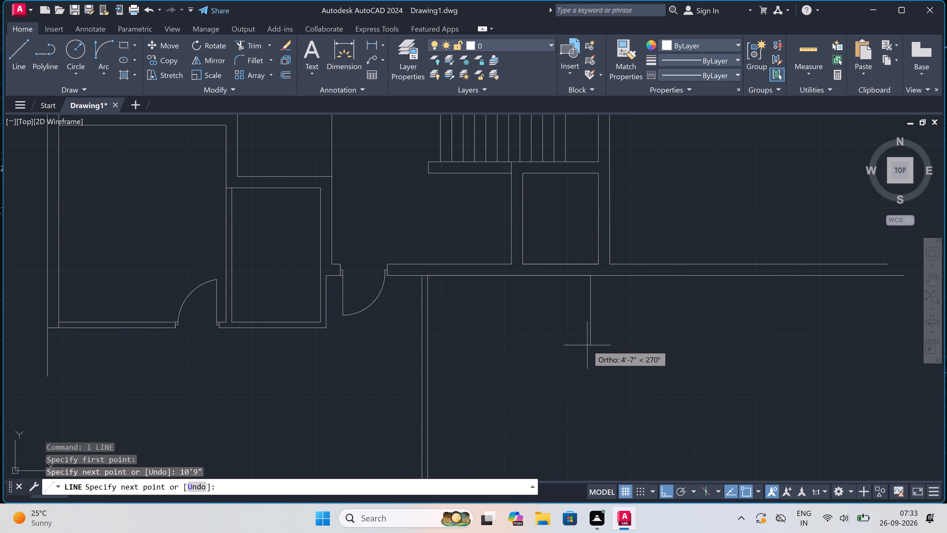
# Continue from that line's end with a wall 8'3" down and 9" thick, returning up to the lower wall.
pyautogui.scroll(-1, 588, 344)
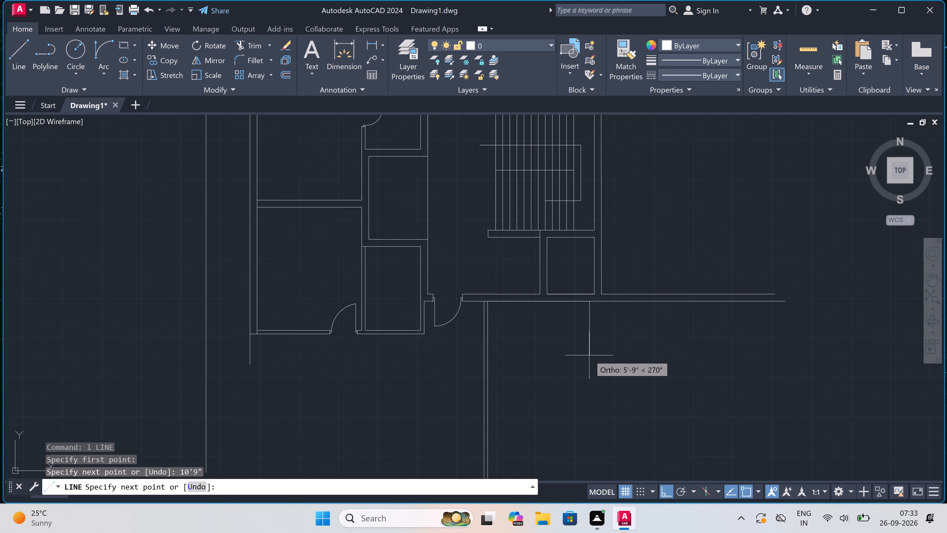
pyautogui.write("8'")
pyautogui.write('3"')
pyautogui.press('space')
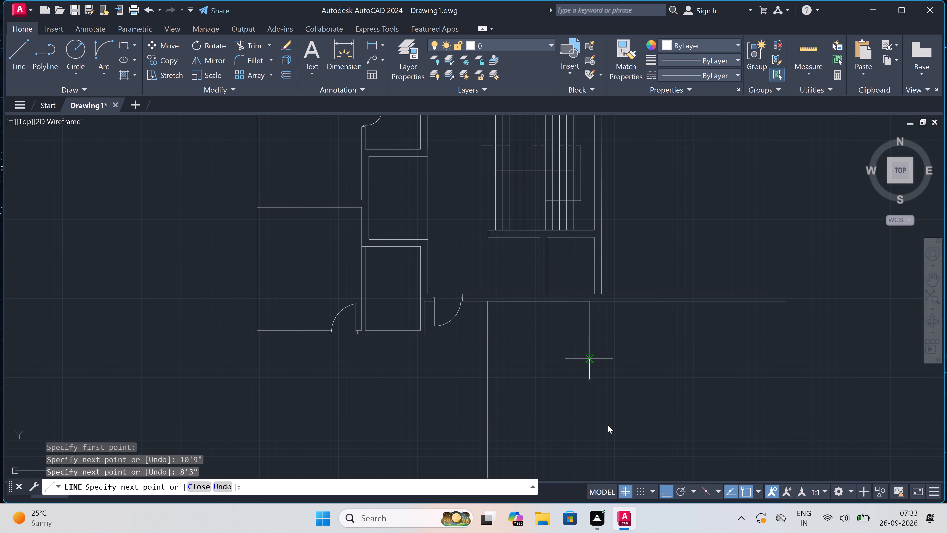
pyautogui.write('9"')
pyautogui.press('space')
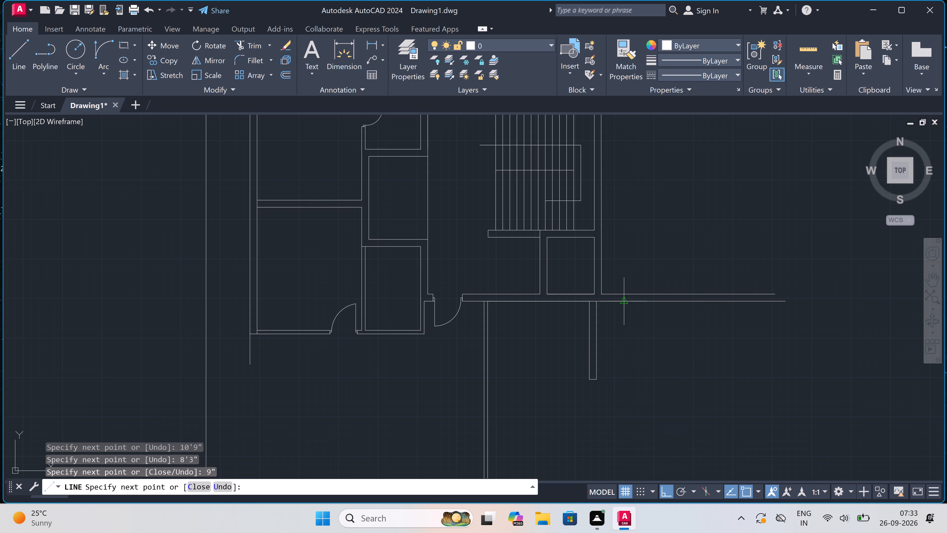
pyautogui.click(598, 300)
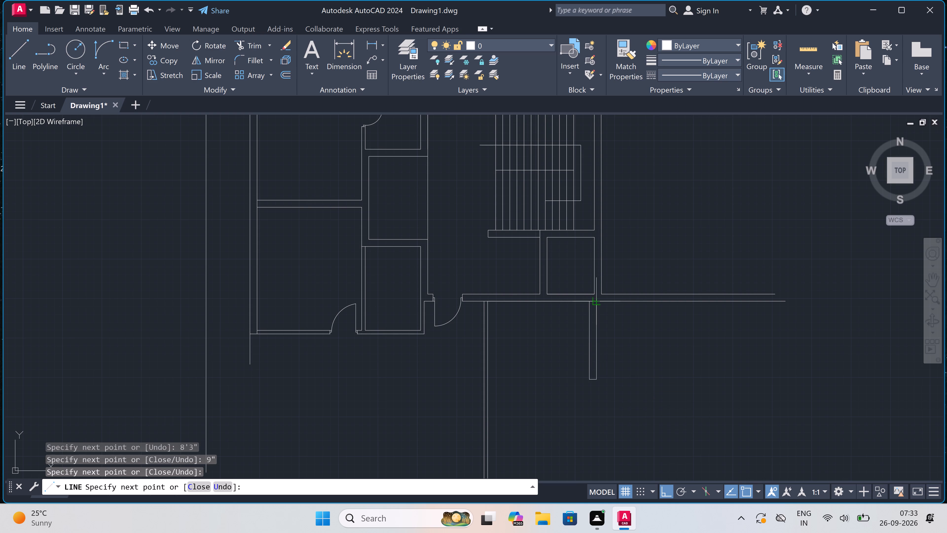
pyautogui.press('Escape')
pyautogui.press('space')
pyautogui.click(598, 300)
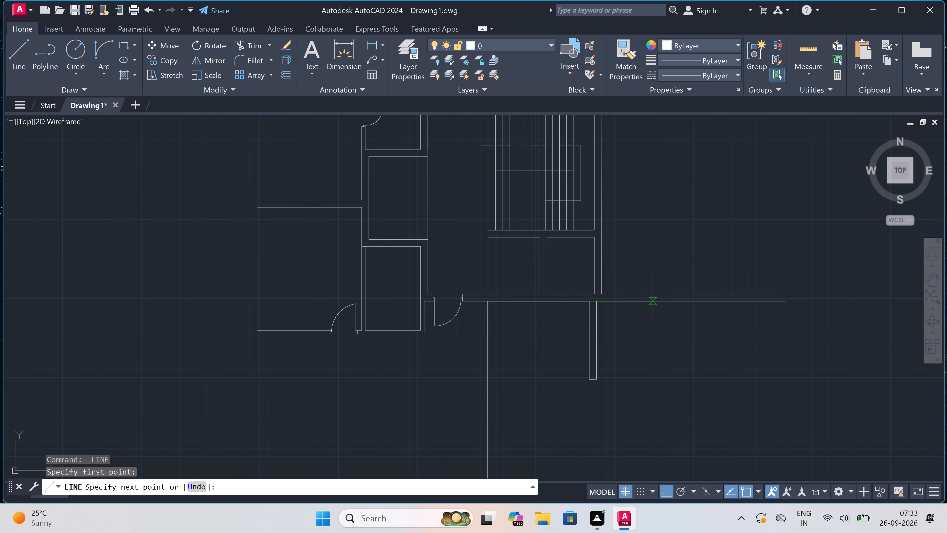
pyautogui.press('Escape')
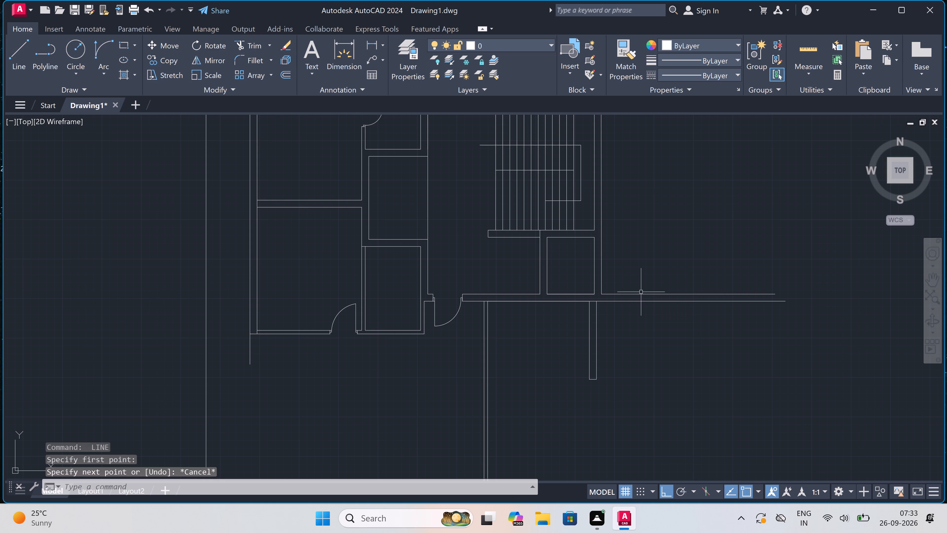
# Delete the two 8'3" vertical lines of the new wall below the central room.
pyautogui.scroll(2, 632, 292)
pyautogui.click(571, 391)
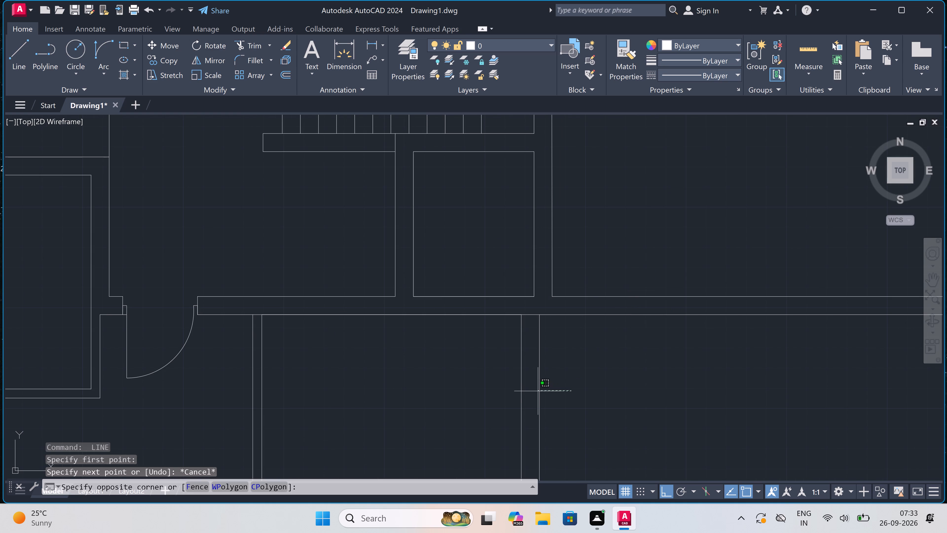
pyautogui.click(494, 399)
pyautogui.press('Delete')
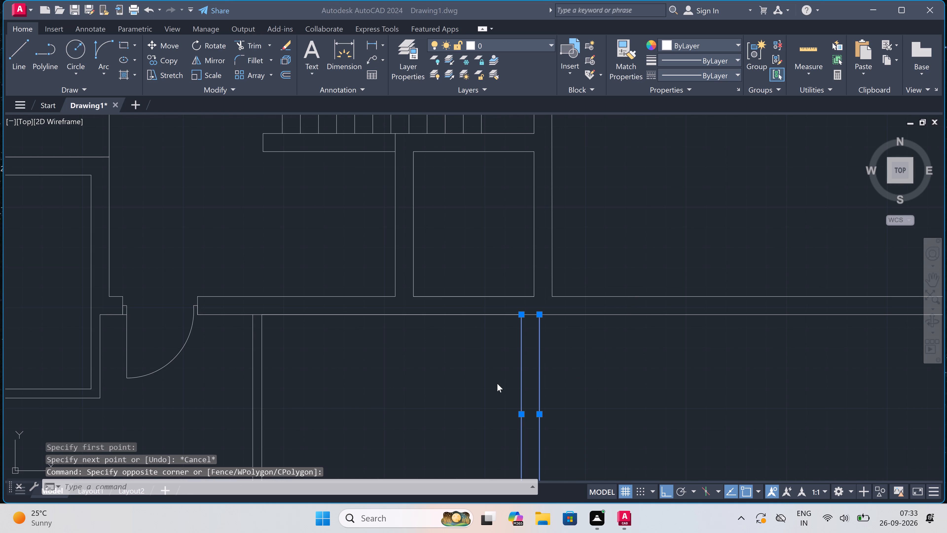
pyautogui.press('Delete')
pyautogui.press('Delete')
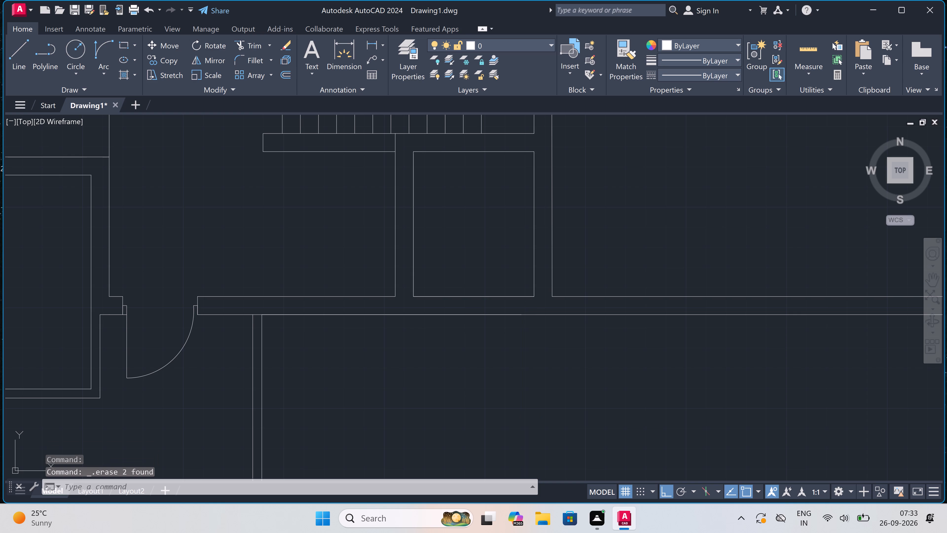
# Draw a 9" thick wall from the central room's lower east corner, crossing the lower wall, running 8'3" down and returning up to the outer face.
pyautogui.press('l')
pyautogui.press('space')
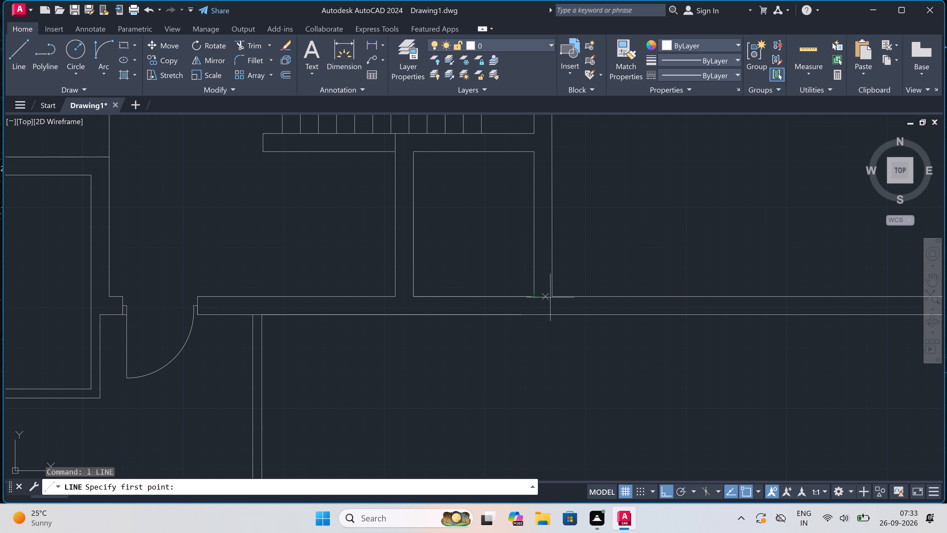
pyautogui.click(551, 296)
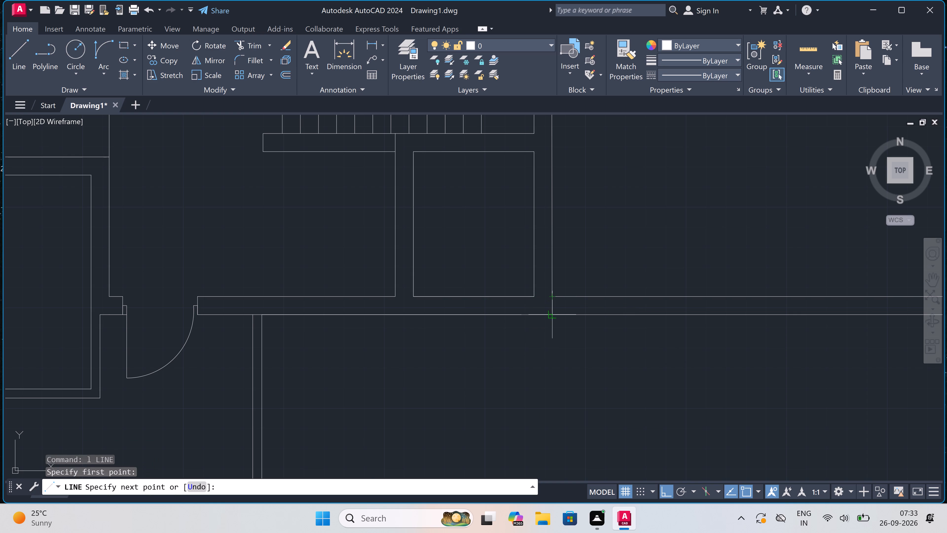
pyautogui.click(552, 312)
pyautogui.scroll(-1, 552, 312)
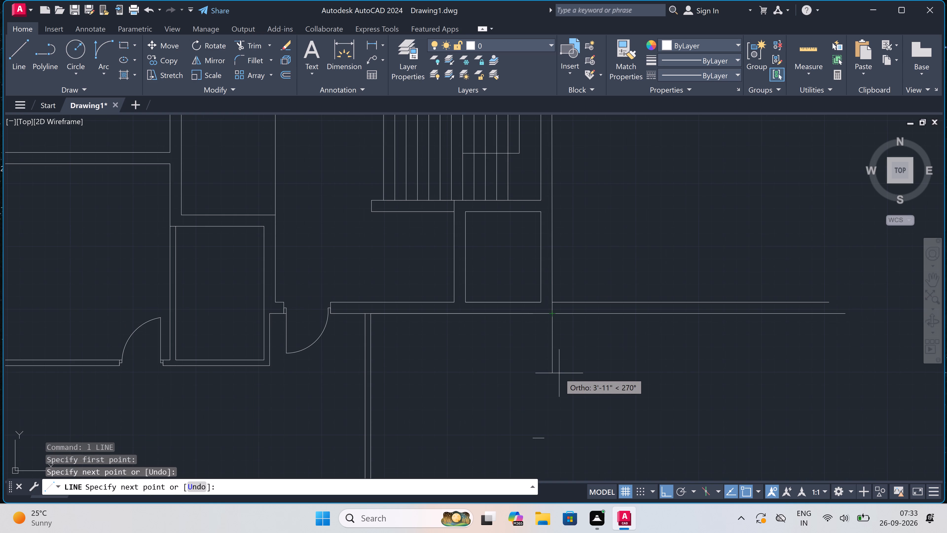
pyautogui.write("8'")
pyautogui.write('3"')
pyautogui.press('space')
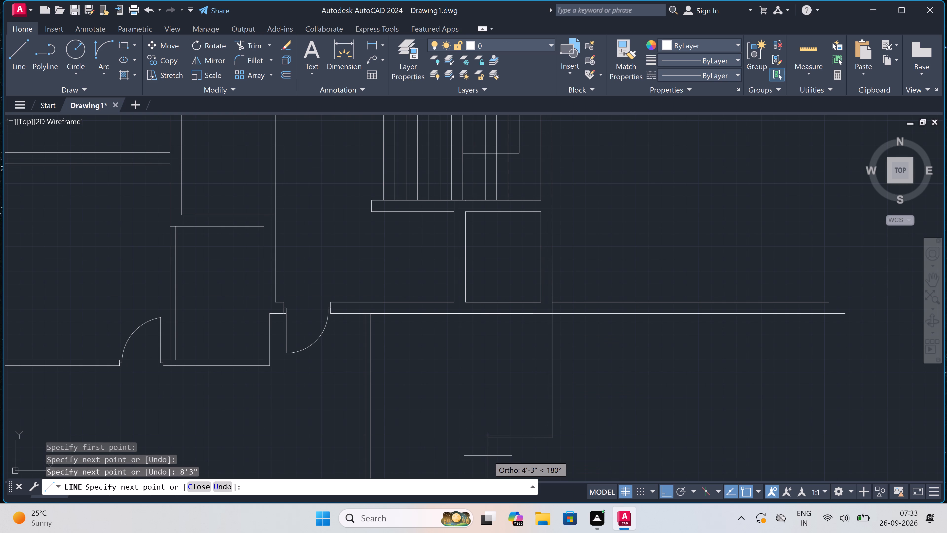
pyautogui.write('9"')
pyautogui.press('space')
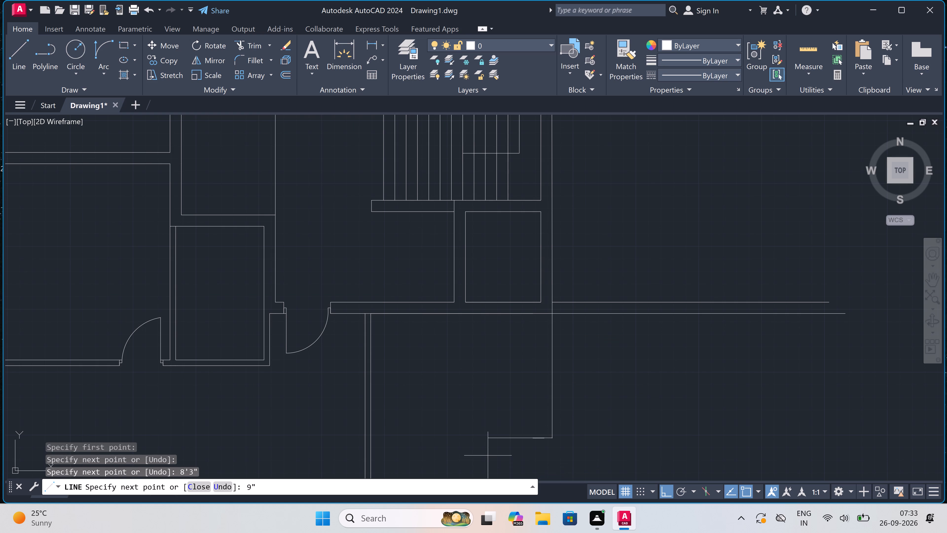
pyautogui.click(540, 314)
pyautogui.press('Escape')
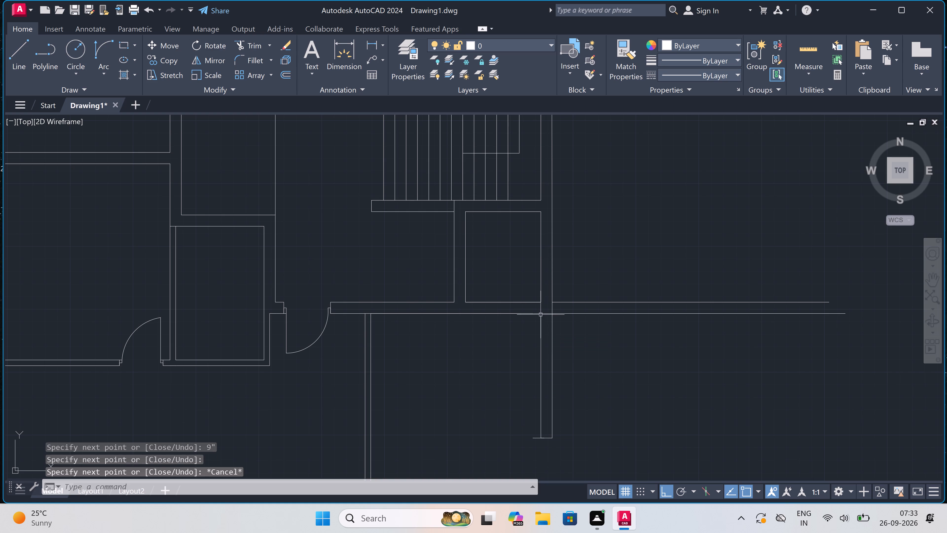
# Delete the leftover short horizontal line overhanging the lower end of the new 9" wall.
pyautogui.scroll(-2, 541, 315)
pyautogui.scroll(5, 540, 366)
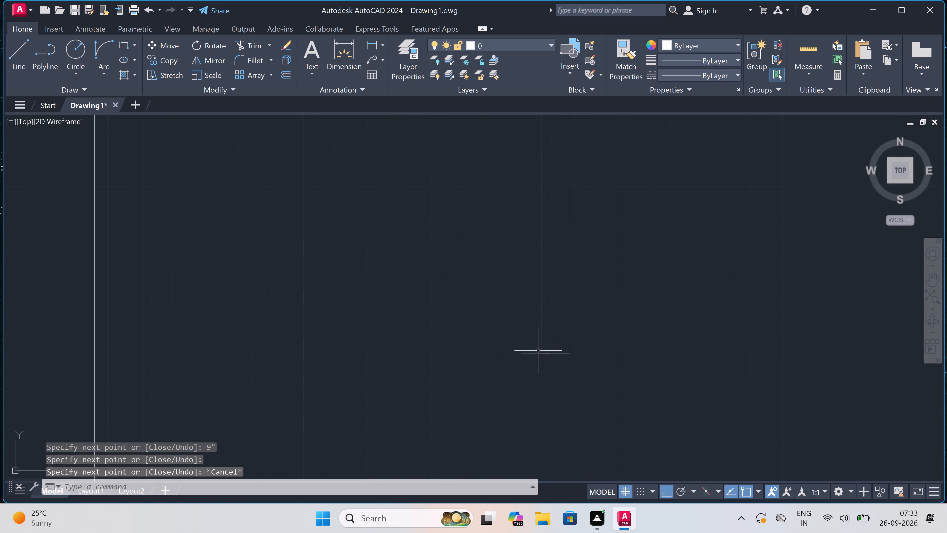
pyautogui.moveTo(533, 351); pyautogui.dragTo(531, 354)
pyautogui.click(497, 385)
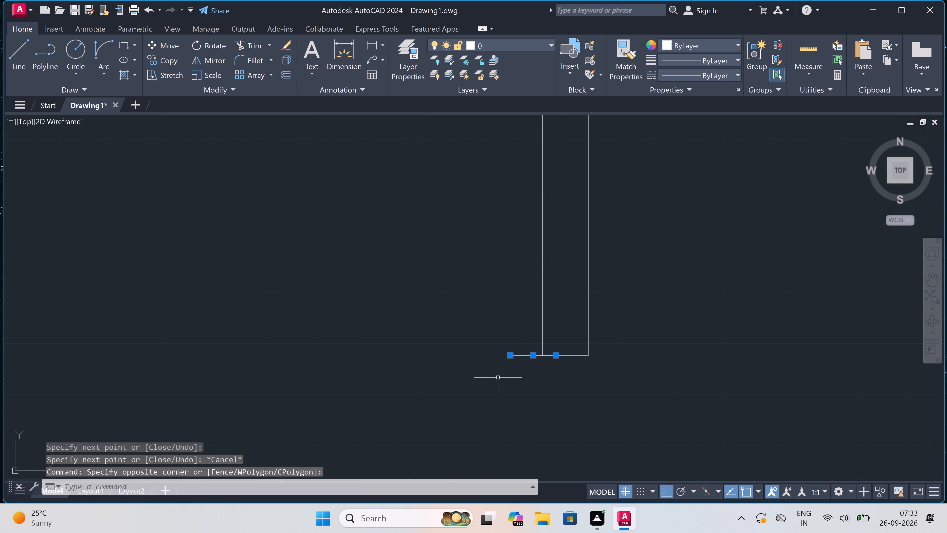
pyautogui.press('Delete')
# Draw a line 4'3" east along the lower wall's outer face from the 9" wall's east face, continuing 8'3" down.
pyautogui.scroll(-4, 496, 356)
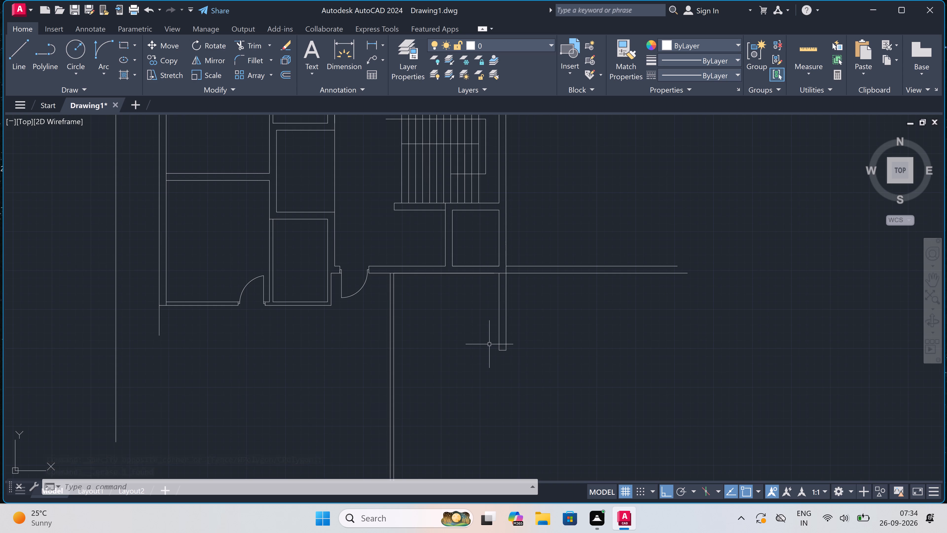
pyautogui.scroll(-1, 489, 344)
pyautogui.scroll(2, 516, 320)
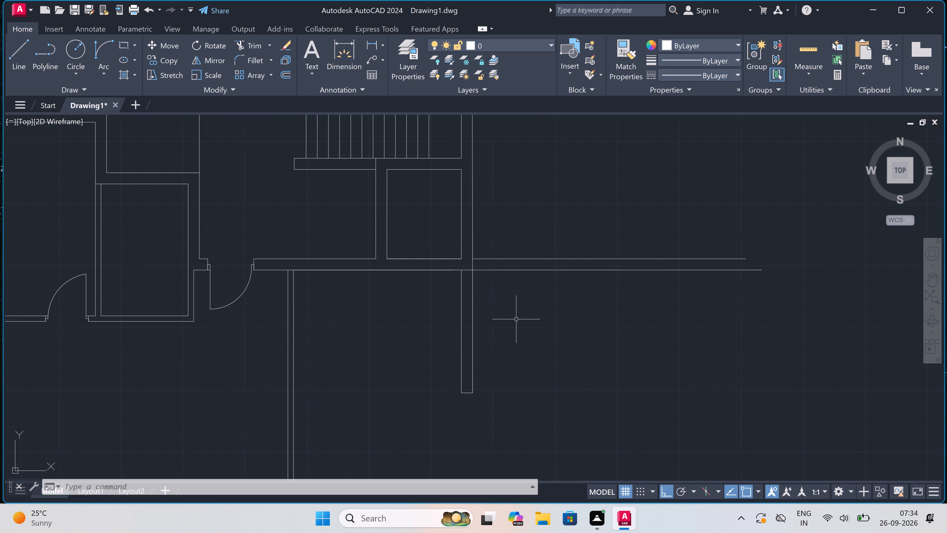
pyautogui.press('l')
pyautogui.press('space')
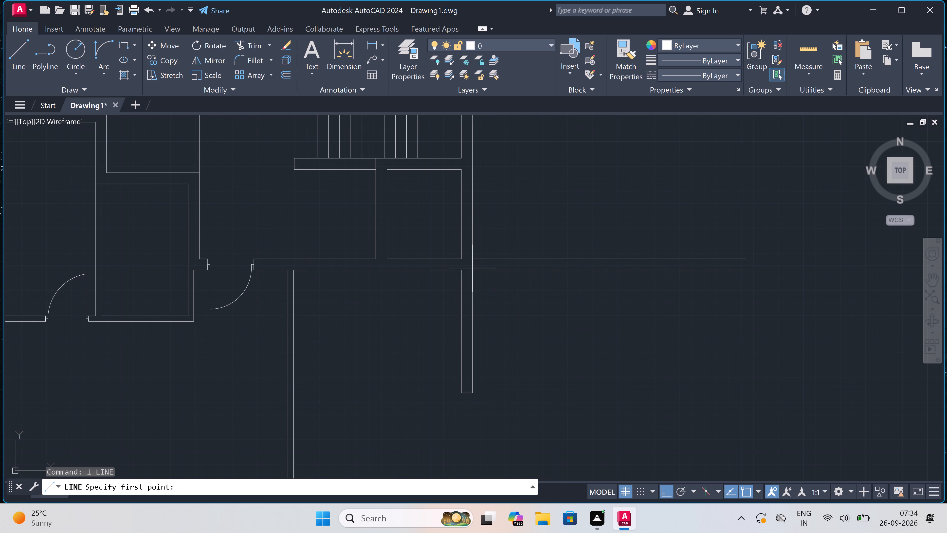
pyautogui.moveTo(473, 268); pyautogui.dragTo(479, 273)
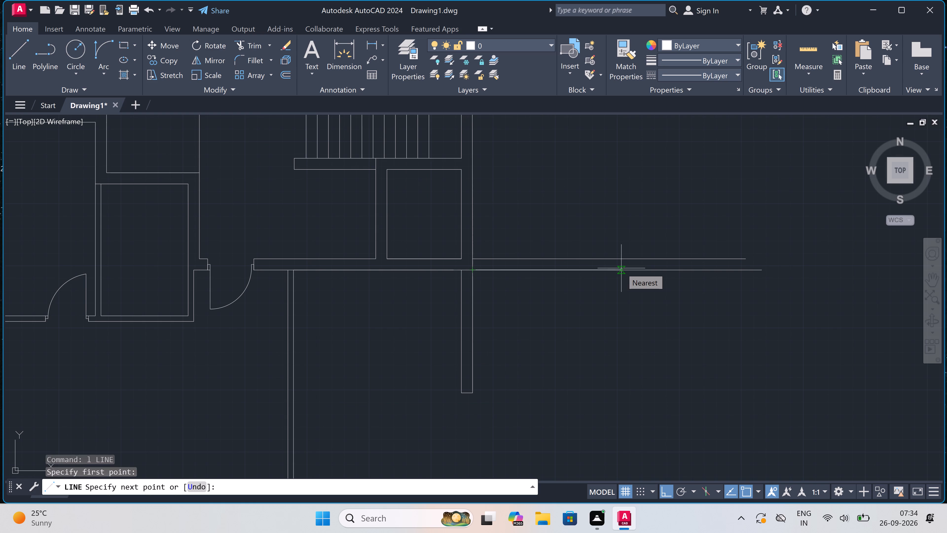
pyautogui.write("4'")
pyautogui.write('3"')
pyautogui.press('space')
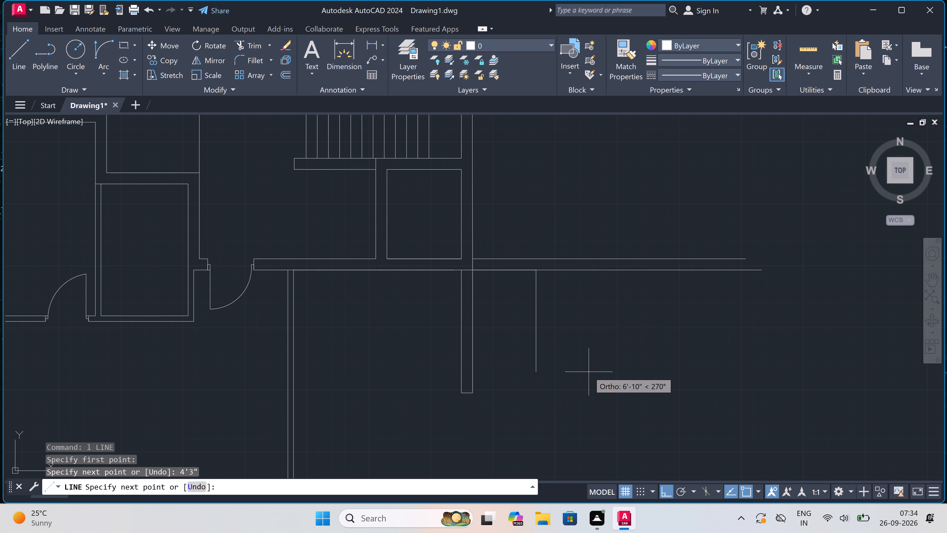
pyautogui.write("8'")
pyautogui.press('3')
pyautogui.hotkey('shift', '"')
pyautogui.press('space')
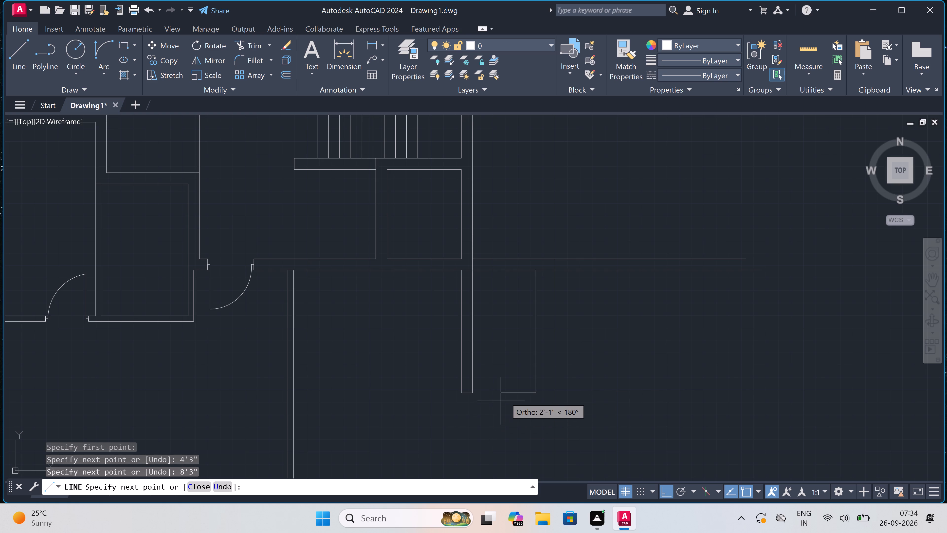
pyautogui.press('Escape')
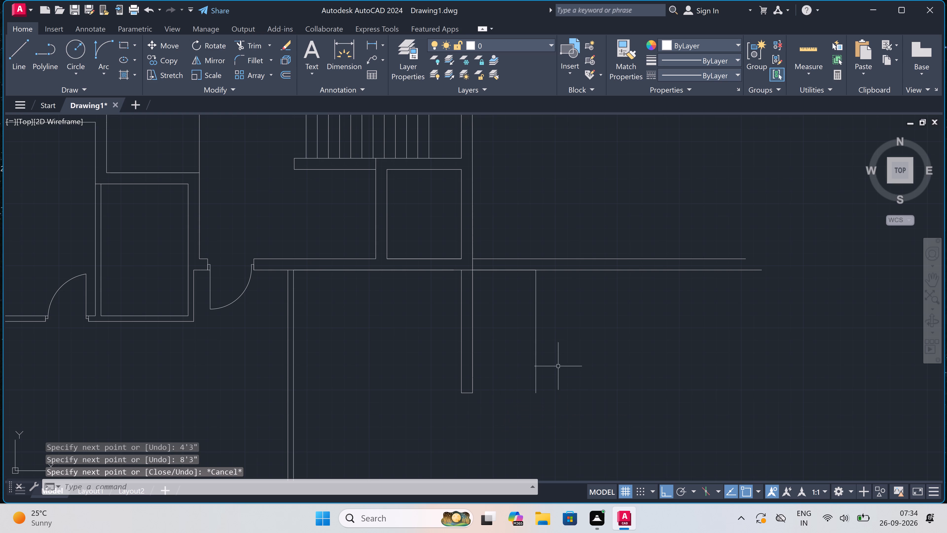
# From the top of the 8'3" vertical line, draw 4.5" east and down to about that line's lower end, forming a parallel wall face.
pyautogui.press('space')
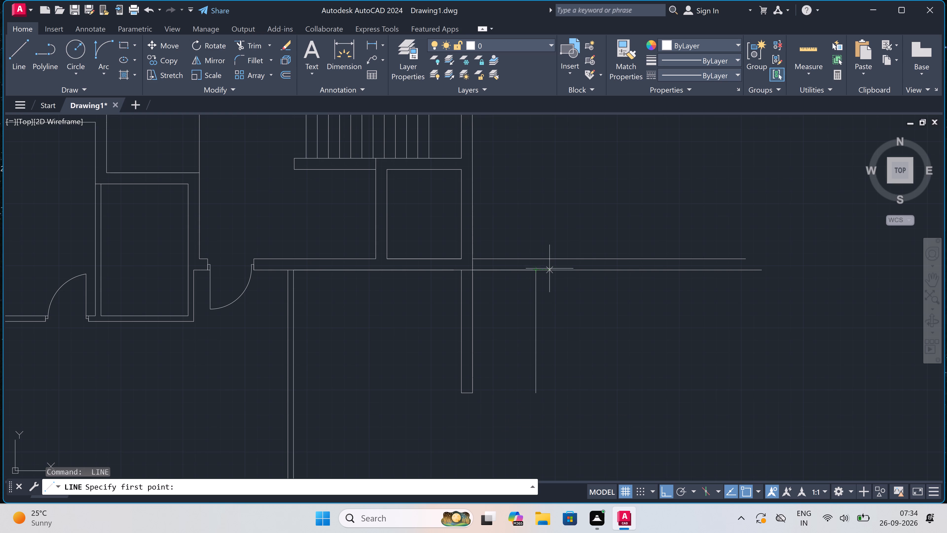
pyautogui.click(536, 270)
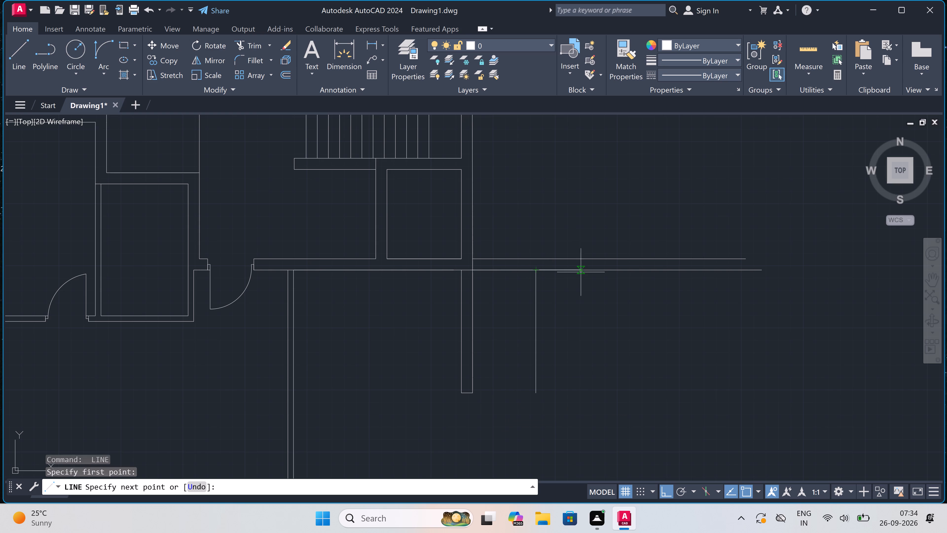
pyautogui.write('4.5"')
pyautogui.press('space')
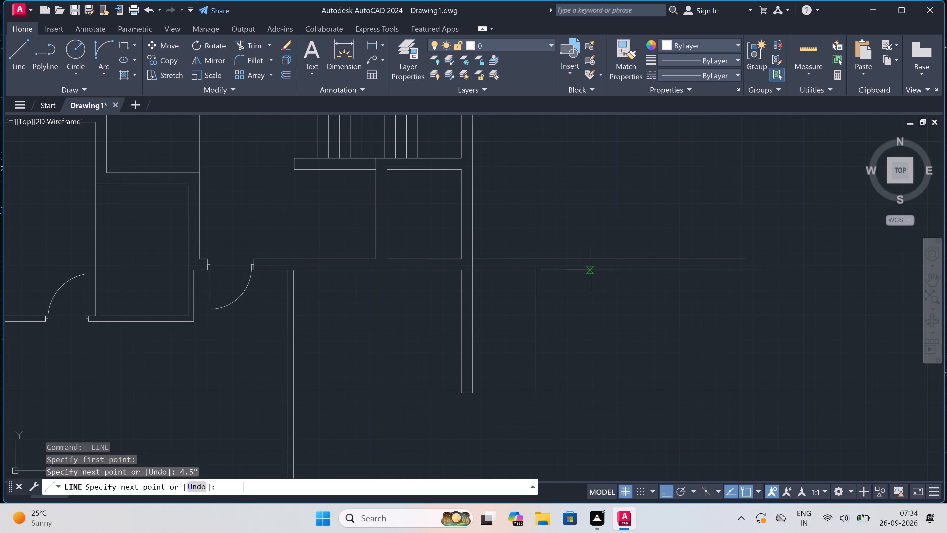
pyautogui.scroll(2, 541, 393)
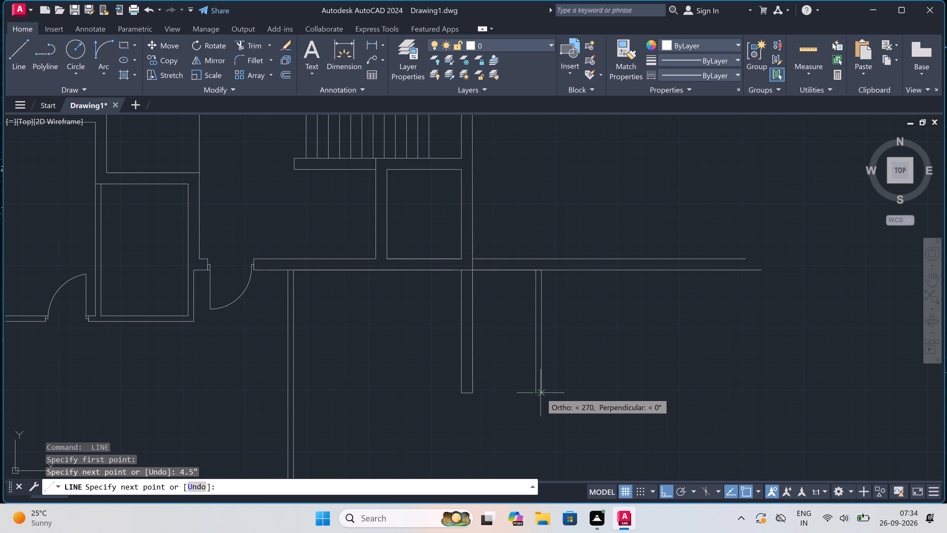
pyautogui.scroll(1, 541, 393)
pyautogui.click(541, 389)
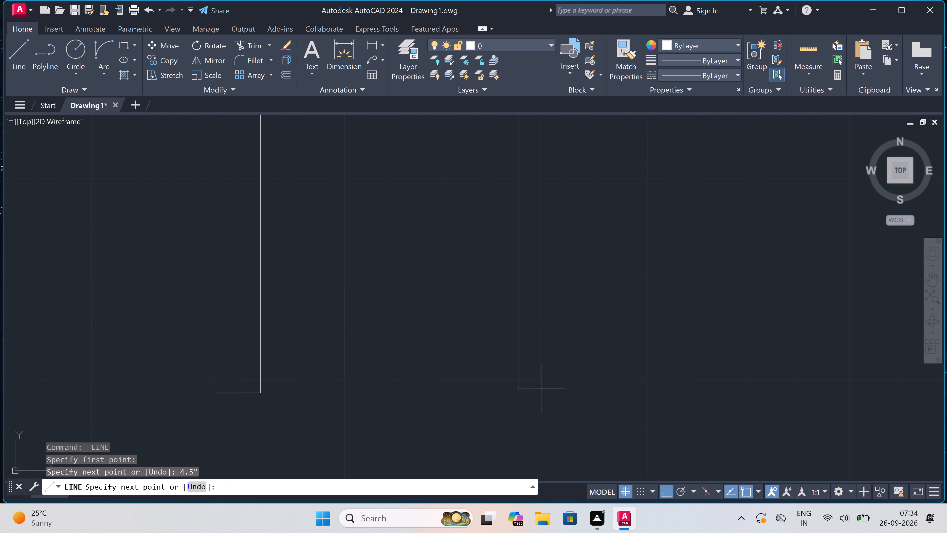
pyautogui.press('Escape')
# Draw a line up from the top of the 4.5" wall's east face to the horizontal wall's upper face.
pyautogui.scroll(-3, 540, 396)
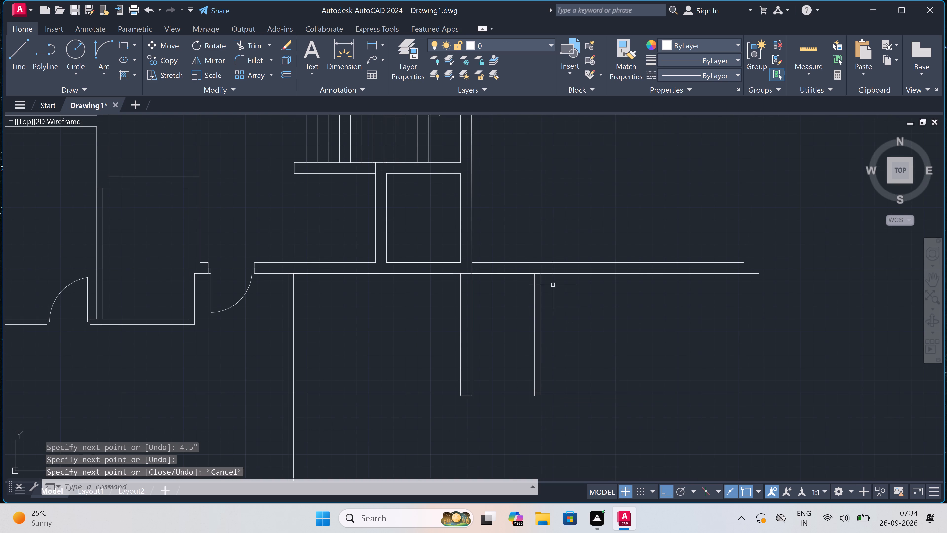
pyautogui.scroll(3, 547, 270)
pyautogui.press('space')
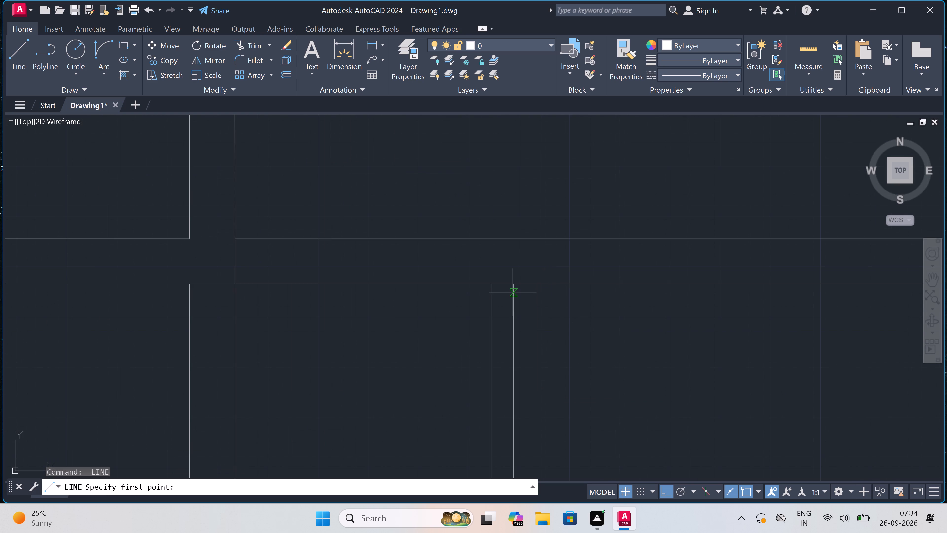
pyautogui.click(513, 285)
pyautogui.click(511, 237)
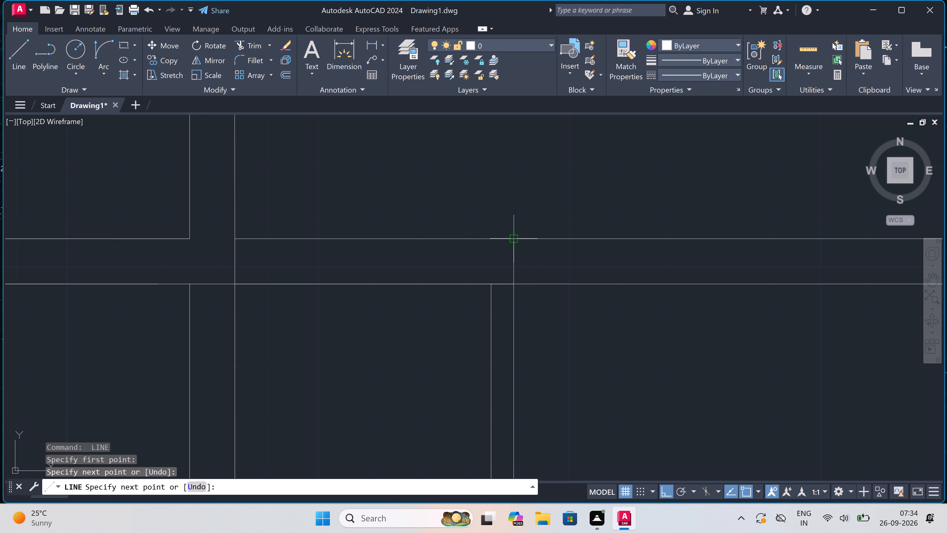
pyautogui.press('Escape')
# Trim the horizontal wall lines extending east of the 4.5" wall and the segment between that wall's two faces.
pyautogui.write('tr')
pyautogui.press('space')
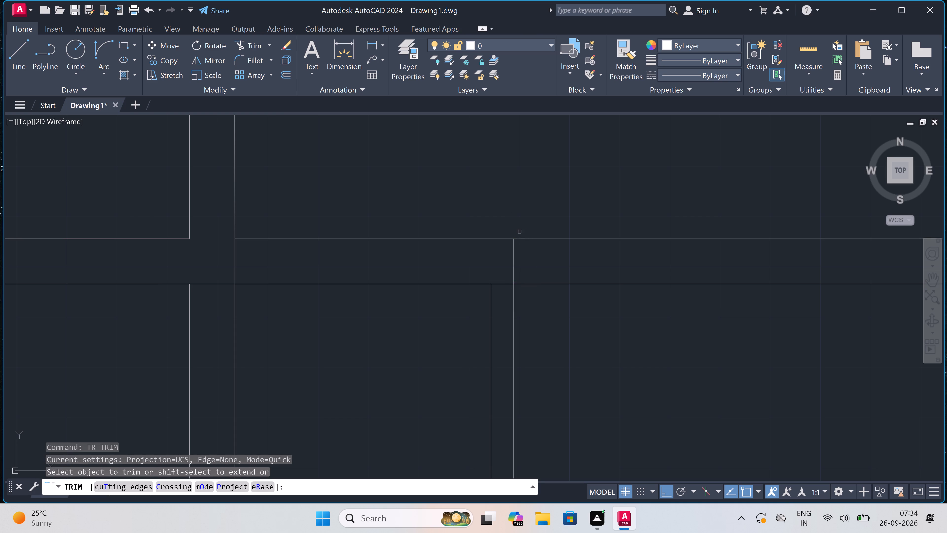
pyautogui.moveTo(524, 228); pyautogui.dragTo(526, 231)
pyautogui.click(540, 345)
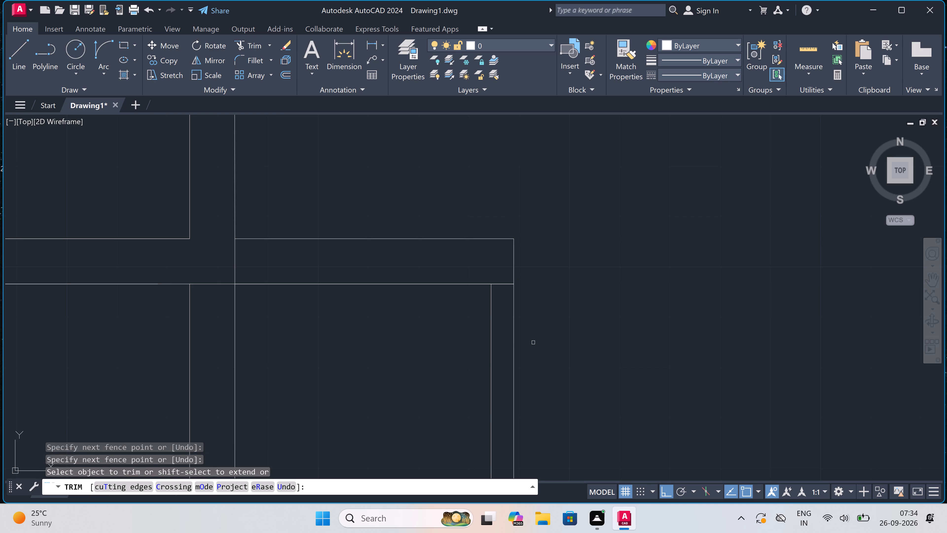
pyautogui.tripleClick(503, 284)
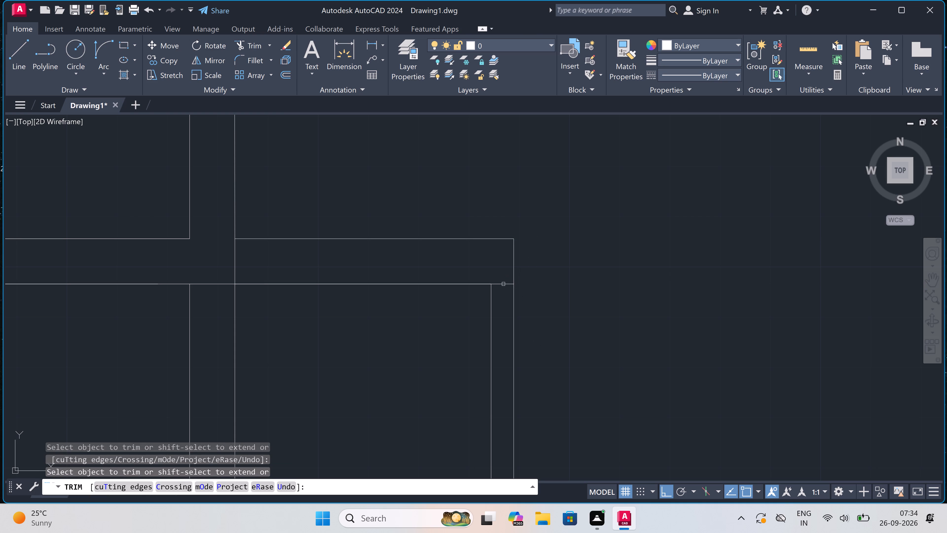
# Trim the vertical line and lower horizontal segment crossing the junction of the 9" wall and the horizontal wall.
pyautogui.click(239, 272)
pyautogui.click(190, 270)
pyautogui.moveTo(210, 270); pyautogui.dragTo(210, 270)
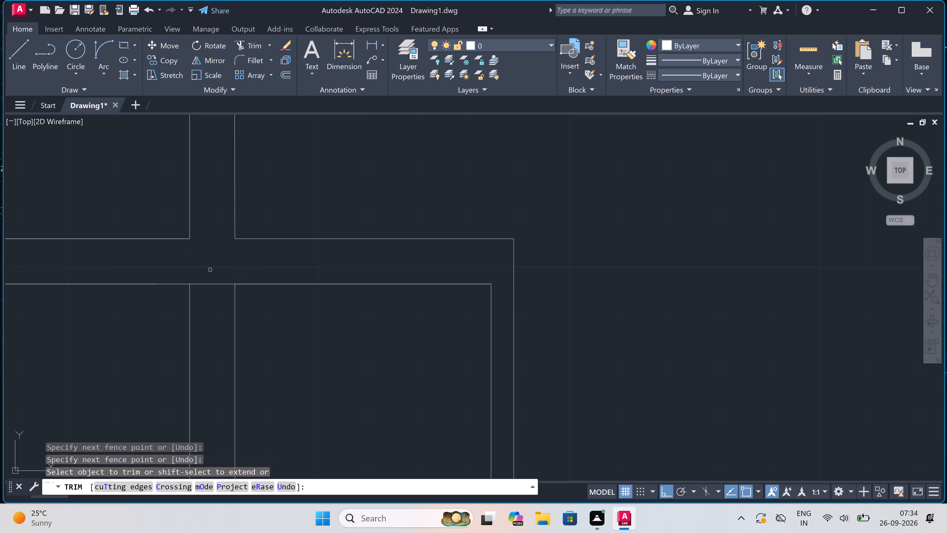
pyautogui.moveTo(210, 270); pyautogui.dragTo(211, 275)
pyautogui.click(218, 308)
pyautogui.press('Escape')
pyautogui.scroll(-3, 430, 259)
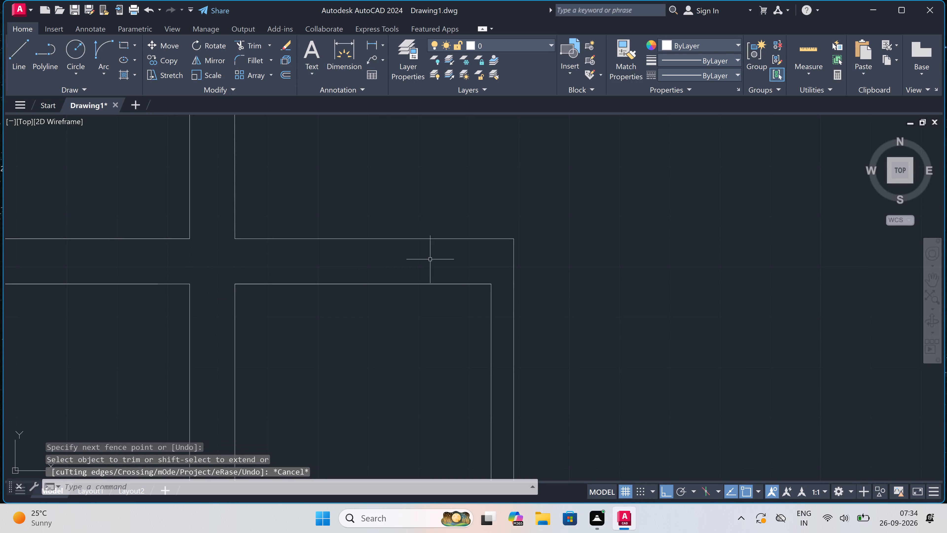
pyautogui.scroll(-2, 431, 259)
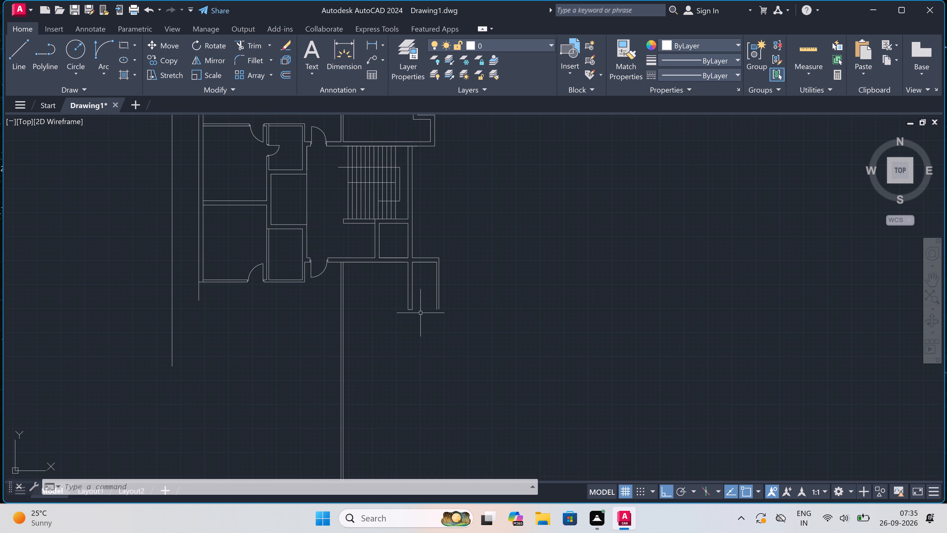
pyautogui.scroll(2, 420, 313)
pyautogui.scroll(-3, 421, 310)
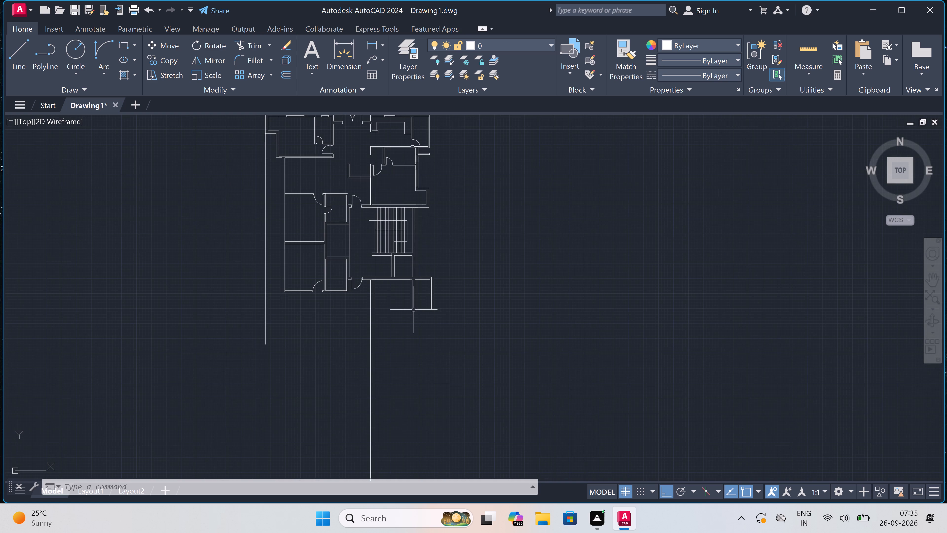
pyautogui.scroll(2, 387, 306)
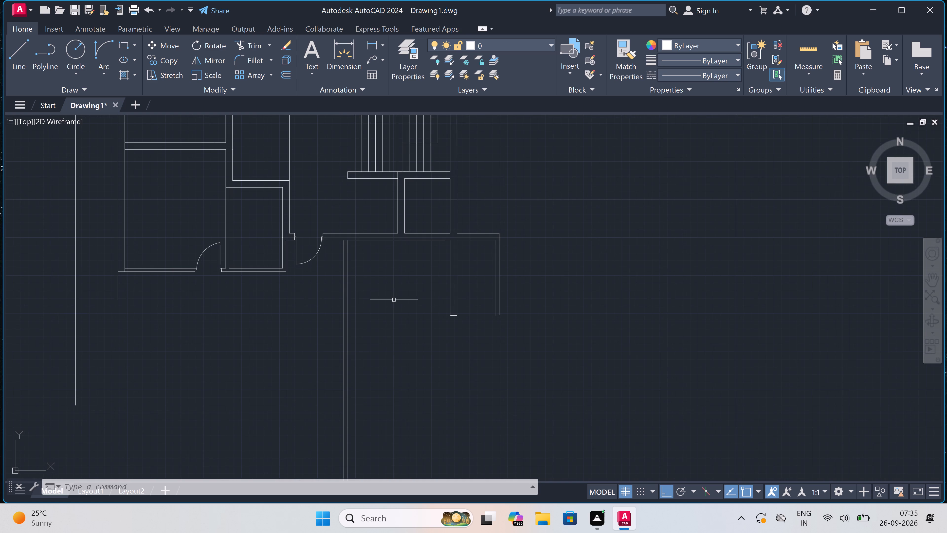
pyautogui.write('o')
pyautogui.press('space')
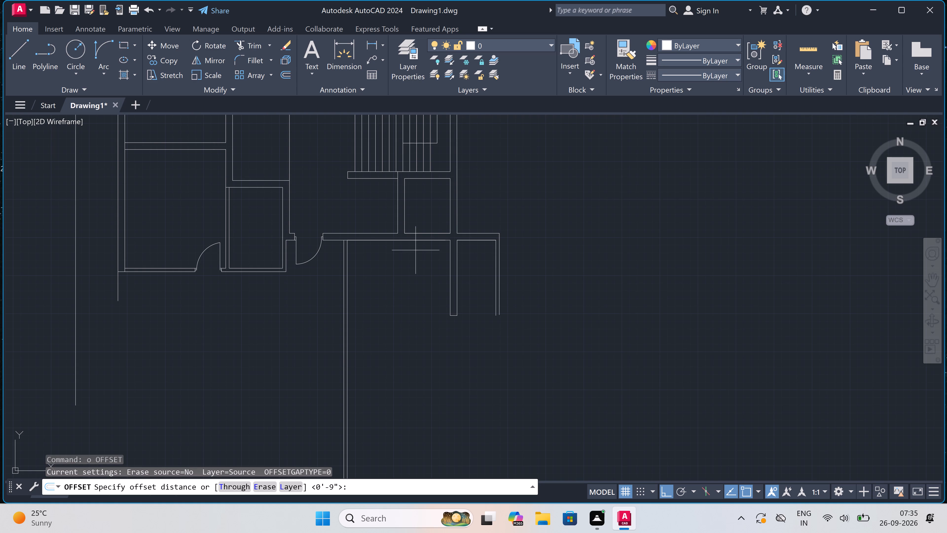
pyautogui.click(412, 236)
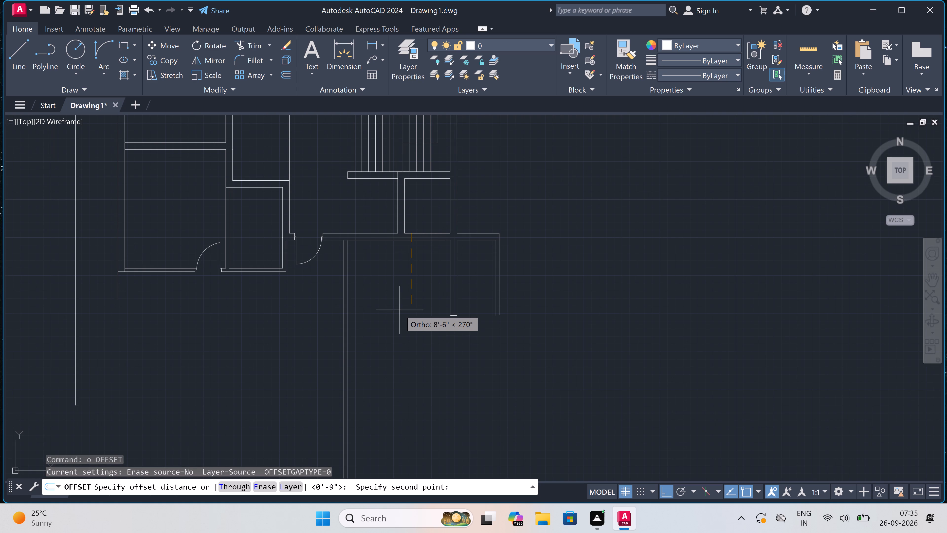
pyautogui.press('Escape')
# Offset the lower face of the horizontal wall below the staircase room 8'3" downward.
pyautogui.press('space')
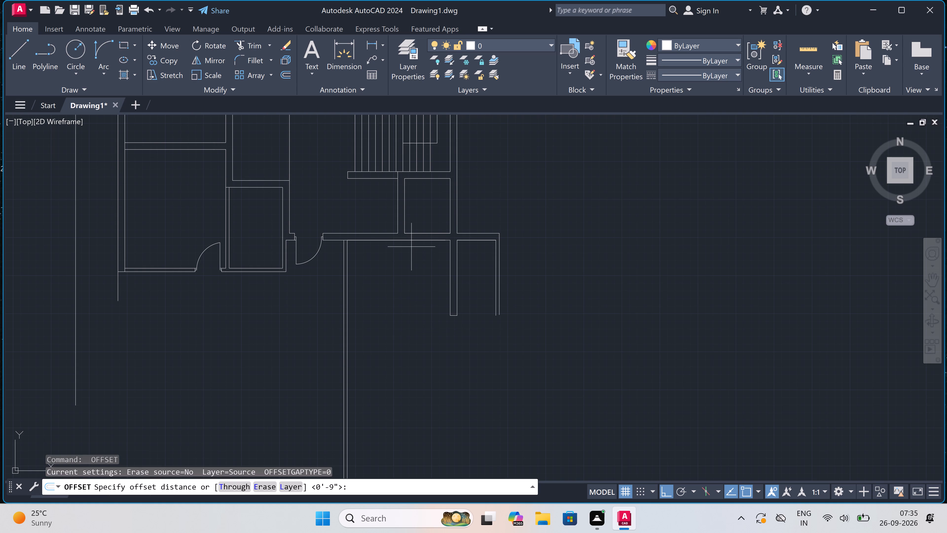
pyautogui.click(411, 244)
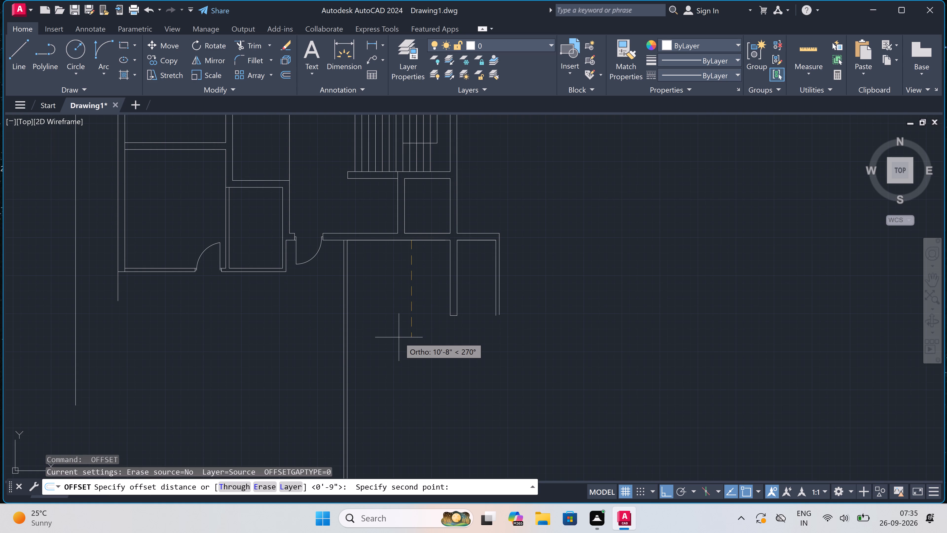
pyautogui.write('8\'3"')
pyautogui.press('space')
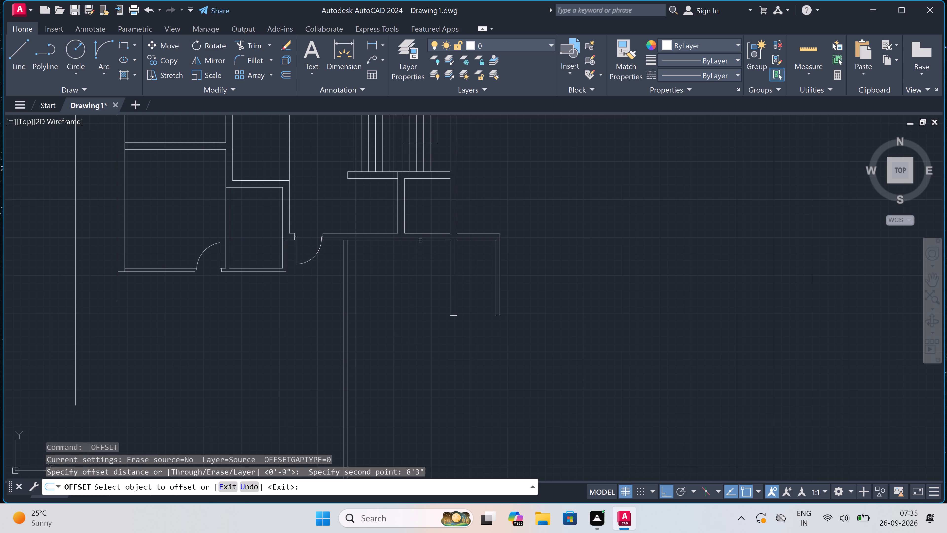
pyautogui.moveTo(420, 241); pyautogui.dragTo(419, 252)
pyautogui.click(415, 273)
pyautogui.press('Escape')
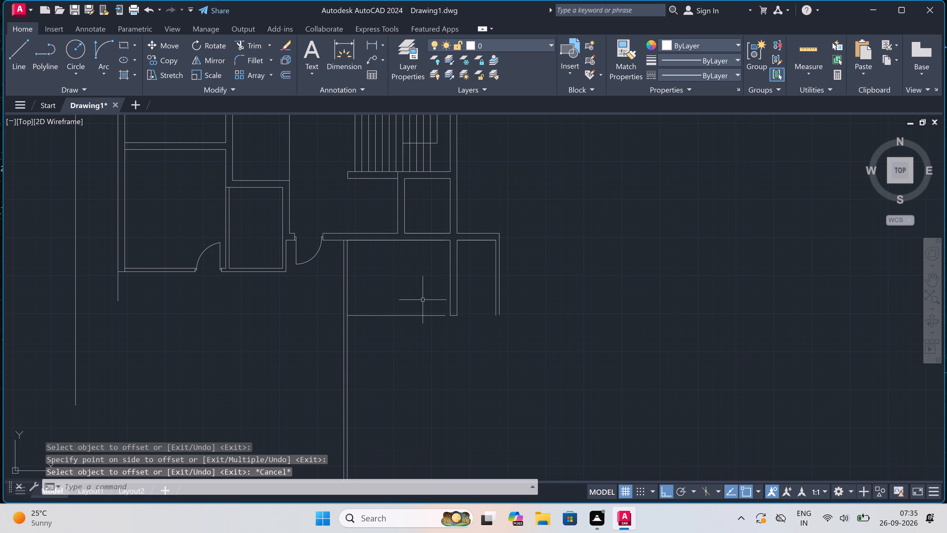
# Extend the new horizontal line east across the 9" wall to the inner face of the 4.5" wall.
pyautogui.press('e')
pyautogui.press('x')
pyautogui.press('space')
pyautogui.moveTo(419, 301); pyautogui.dragTo(419, 304)
pyautogui.doubleClick(421, 358)
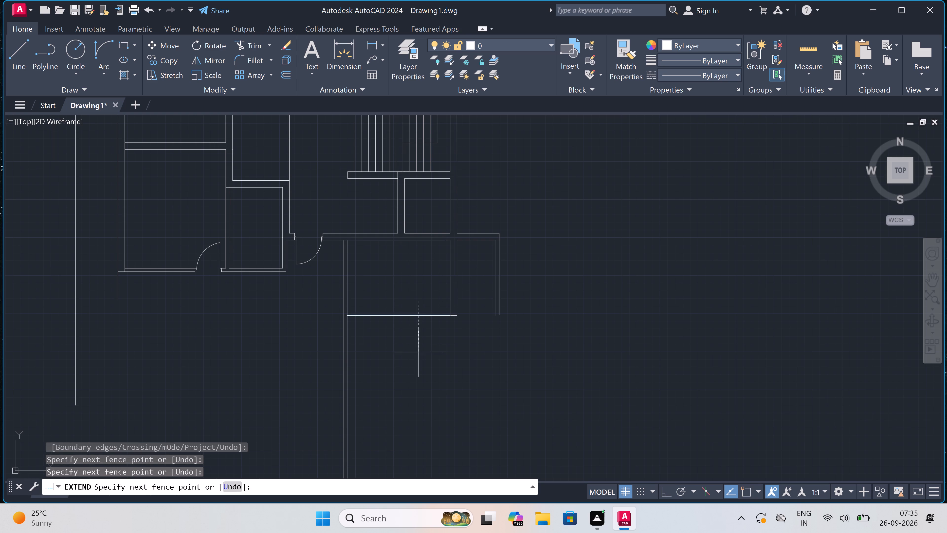
pyautogui.moveTo(440, 279); pyautogui.dragTo(440, 289)
pyautogui.click(436, 358)
pyautogui.moveTo(440, 268); pyautogui.dragTo(440, 269)
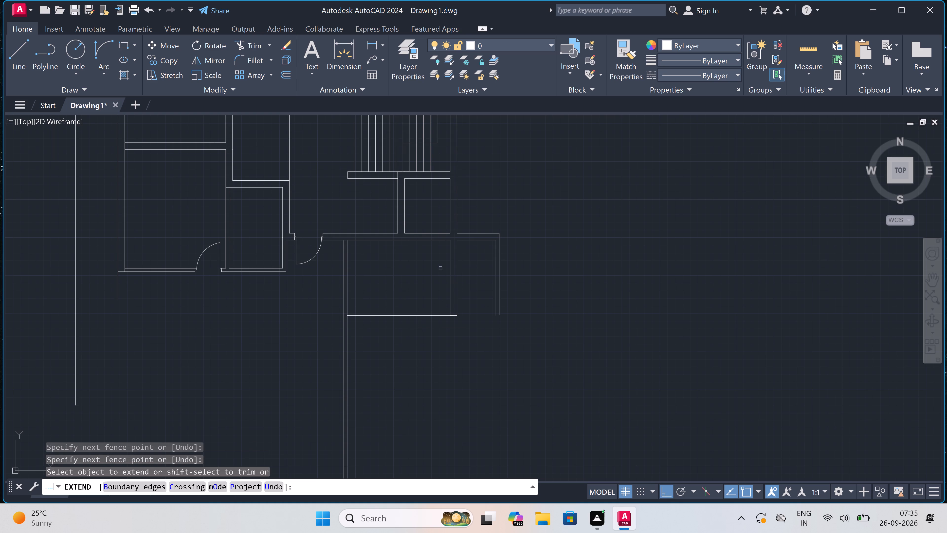
pyautogui.moveTo(440, 269); pyautogui.dragTo(441, 274)
pyautogui.click(435, 322)
pyautogui.click(435, 286)
pyautogui.click(434, 324)
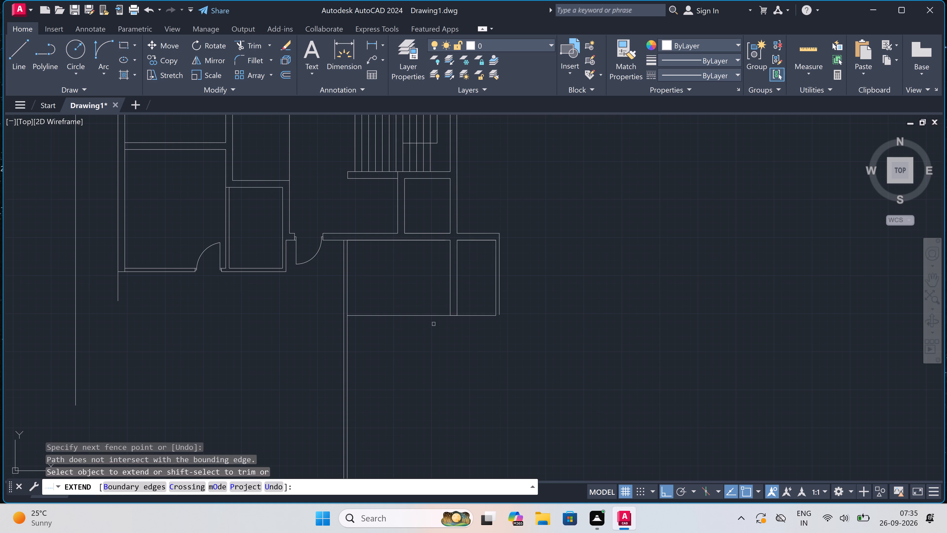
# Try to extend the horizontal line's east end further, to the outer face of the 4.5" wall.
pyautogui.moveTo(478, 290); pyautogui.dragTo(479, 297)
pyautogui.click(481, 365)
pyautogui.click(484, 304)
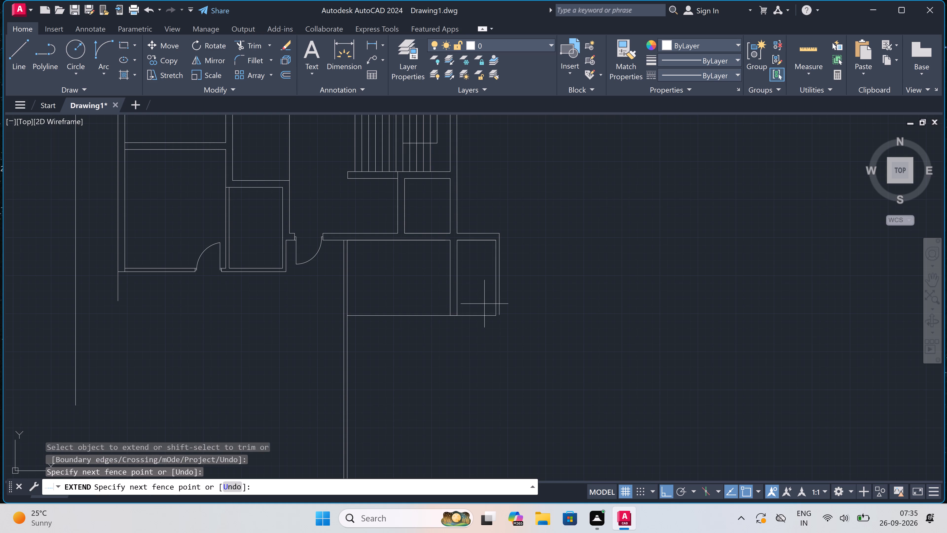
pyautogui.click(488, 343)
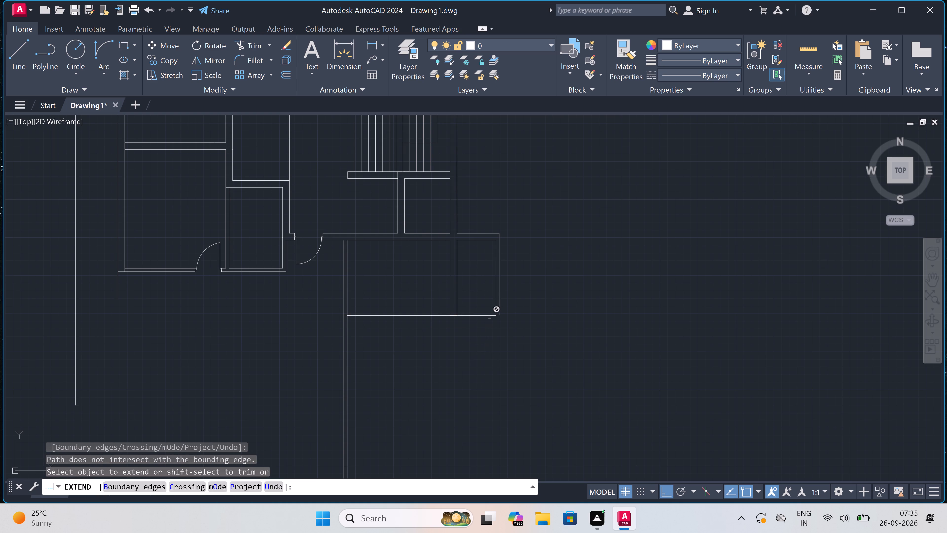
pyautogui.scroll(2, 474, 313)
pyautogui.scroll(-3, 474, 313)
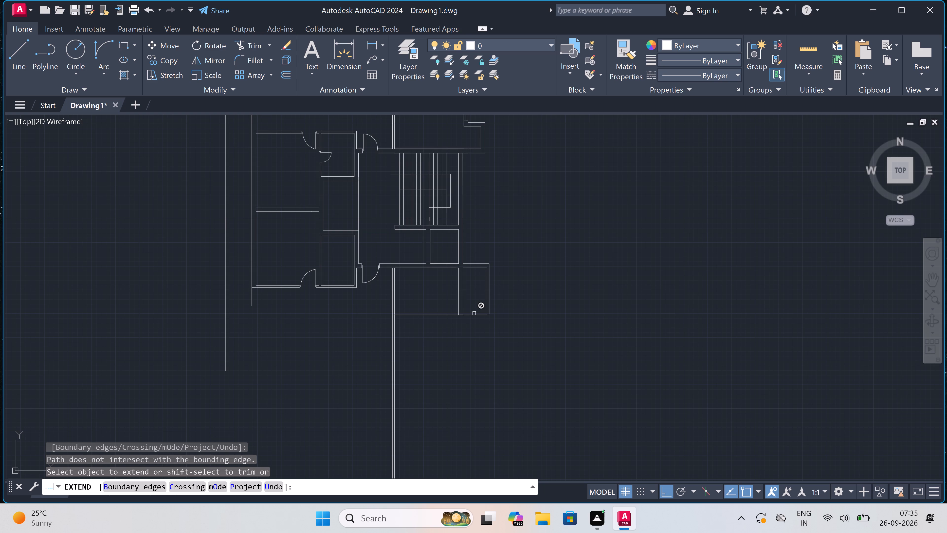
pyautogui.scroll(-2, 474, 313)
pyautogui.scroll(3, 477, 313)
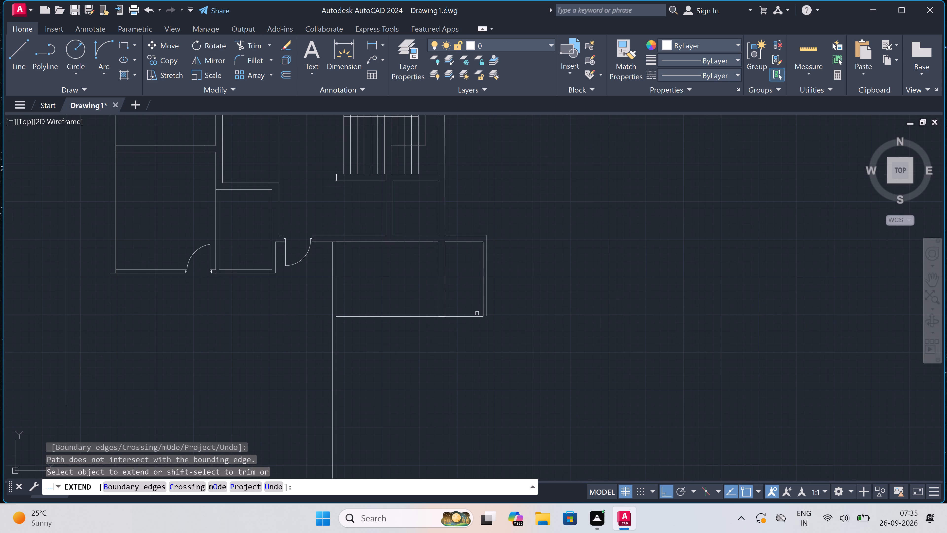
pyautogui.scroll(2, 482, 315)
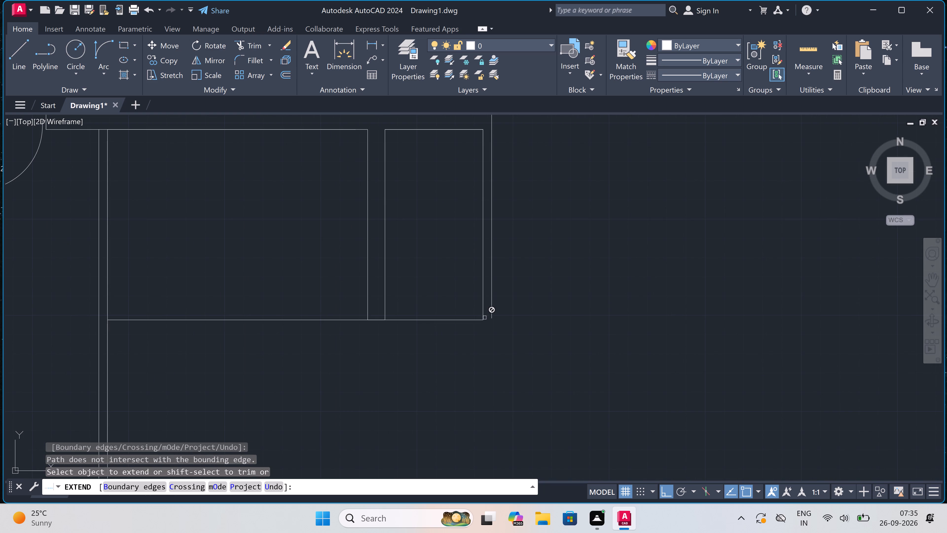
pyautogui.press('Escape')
# Offset the extended horizontal line 4.5" downward to form the wall's lower face.
pyautogui.scroll(-1, 463, 320)
pyautogui.press('o')
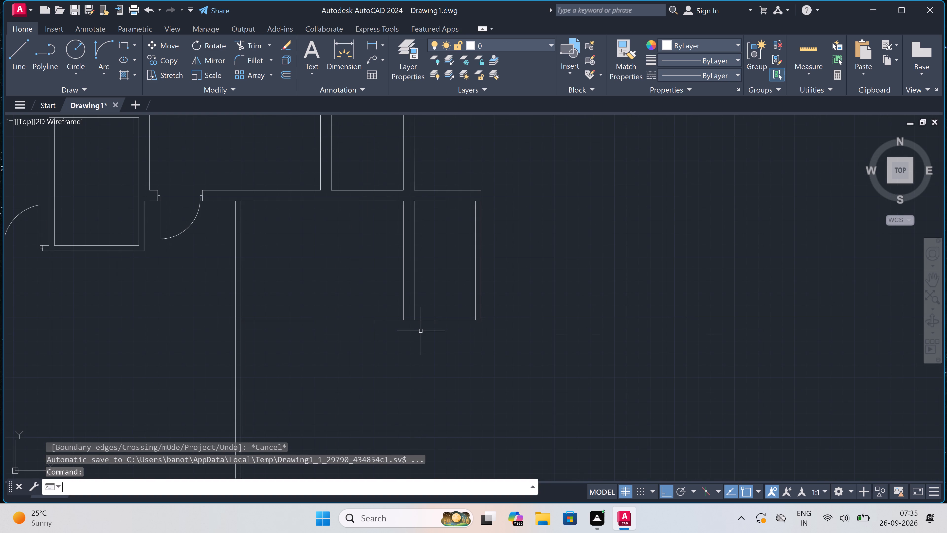
pyautogui.press('space')
pyautogui.moveTo(380, 317); pyautogui.dragTo(380, 320)
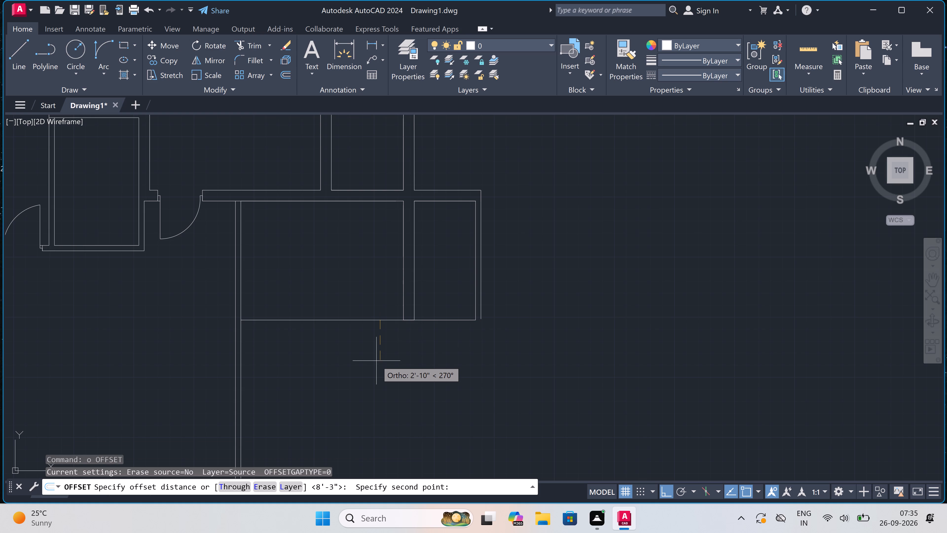
pyautogui.write('4.5"')
pyautogui.press('space')
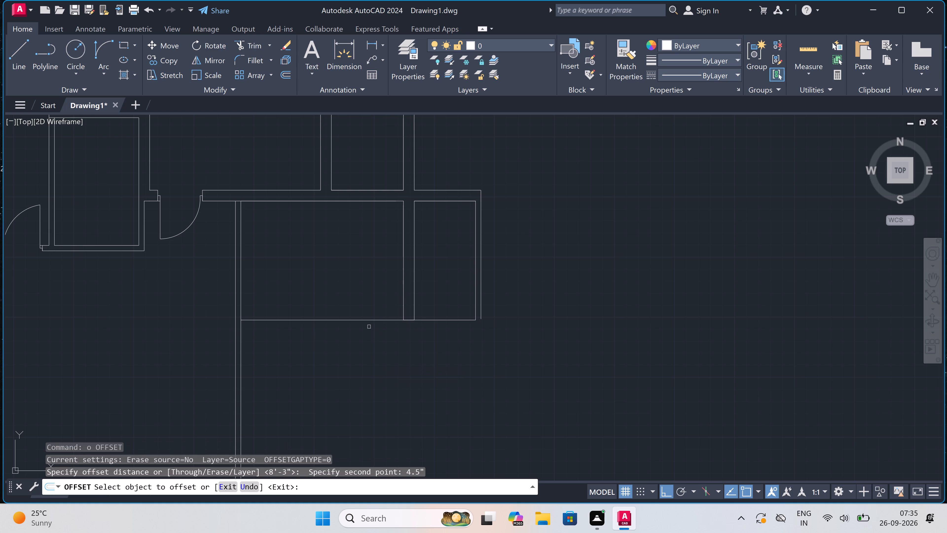
pyautogui.moveTo(366, 321); pyautogui.dragTo(365, 328)
pyautogui.click(363, 351)
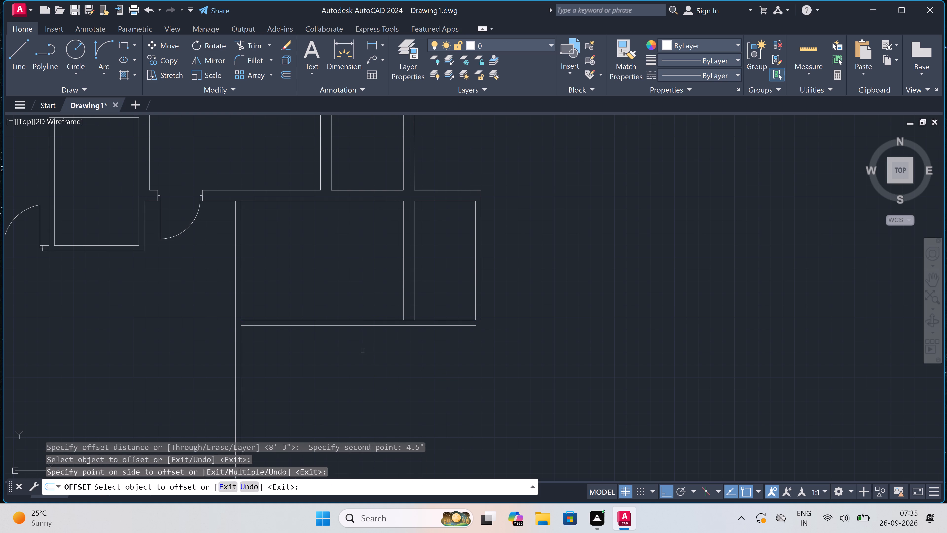
pyautogui.press('Escape')
# Offset the lower face of the new 4.5" horizontal wall 4'6" downward.
pyautogui.scroll(-2, 363, 346)
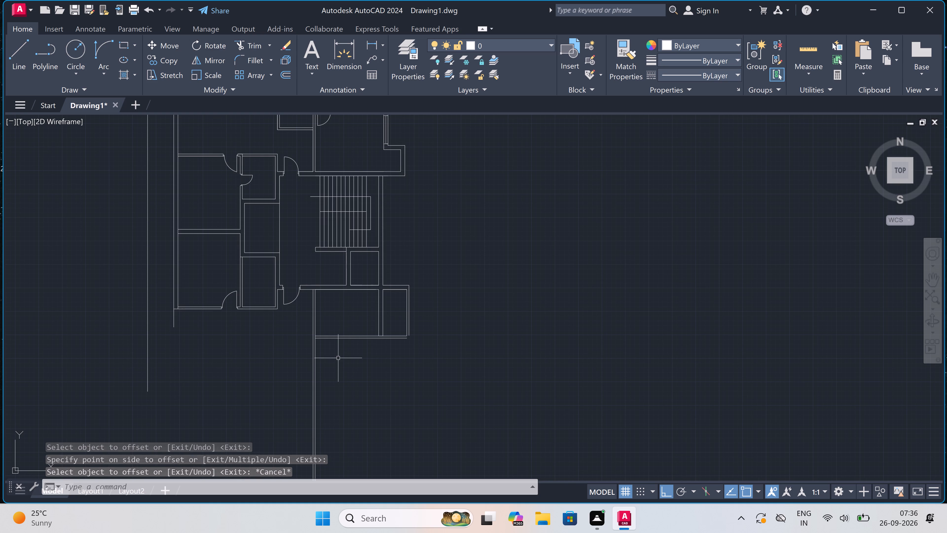
pyautogui.scroll(-1, 340, 354)
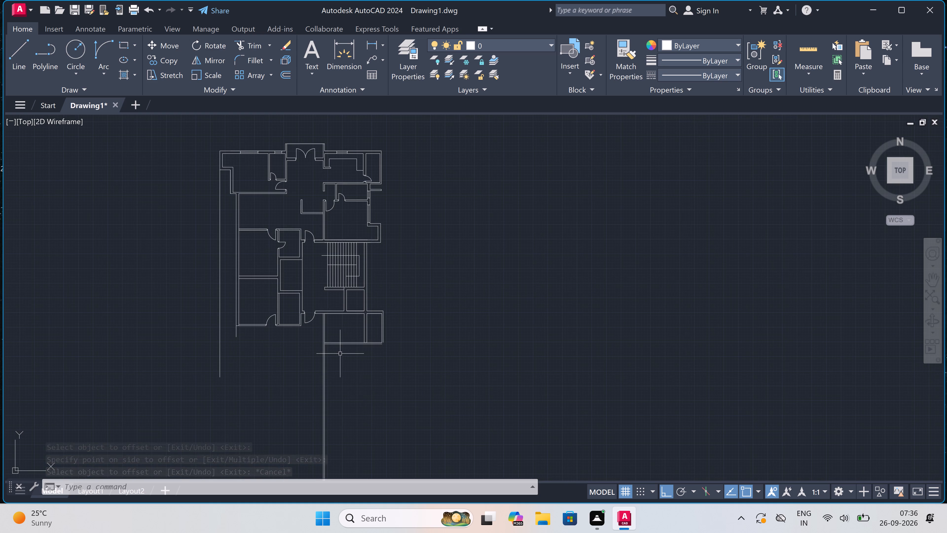
pyautogui.scroll(1, 340, 354)
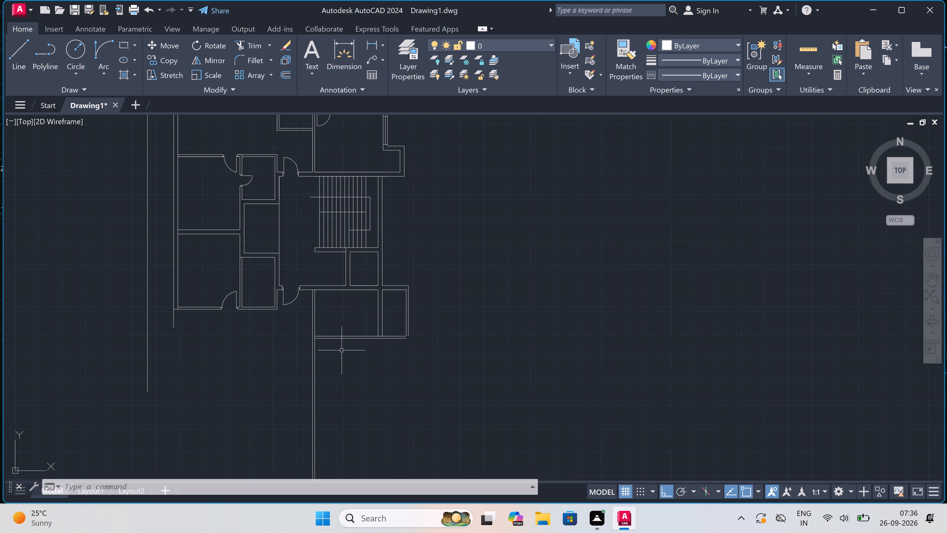
pyautogui.scroll(1, 342, 350)
pyautogui.press('space')
pyautogui.scroll(1, 351, 335)
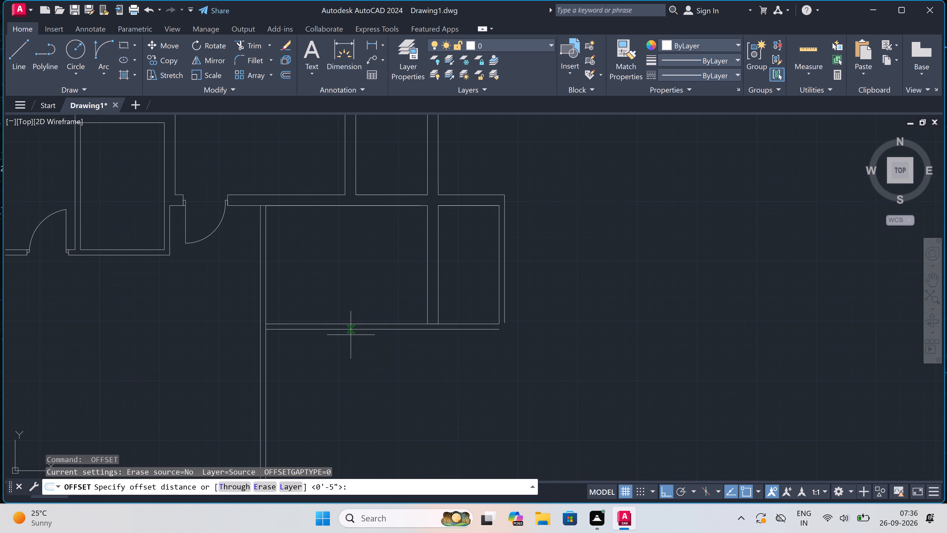
pyautogui.moveTo(351, 333); pyautogui.dragTo(351, 336)
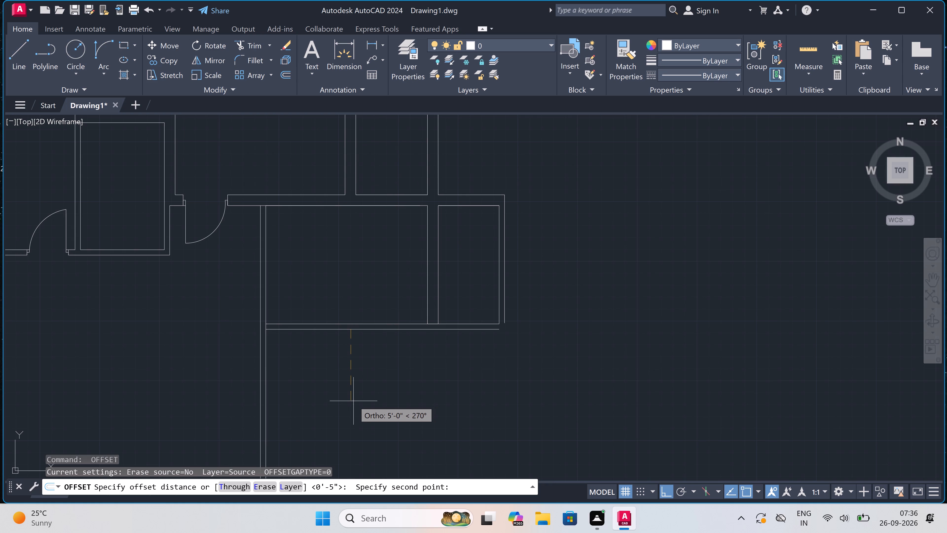
pyautogui.write("4'")
pyautogui.write('6"')
pyautogui.press('space')
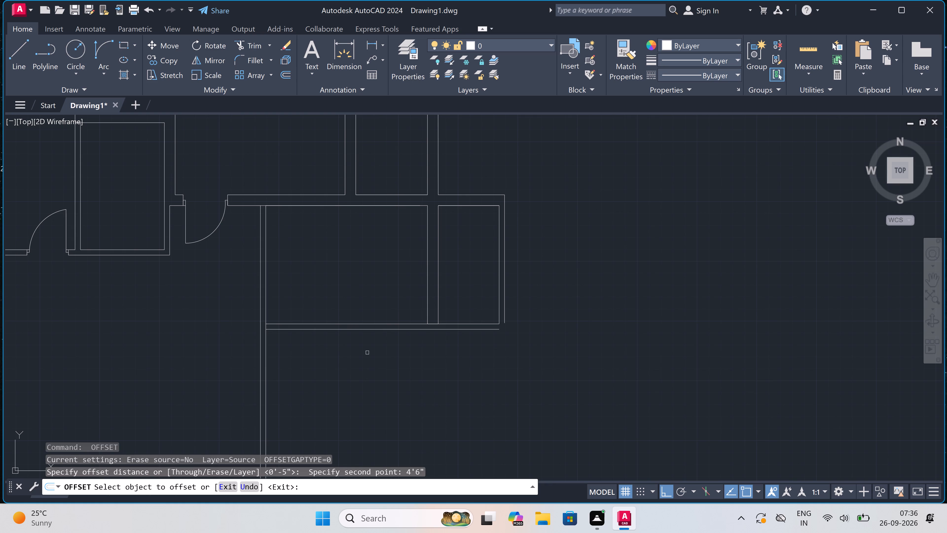
pyautogui.moveTo(369, 329); pyautogui.dragTo(367, 340)
pyautogui.click(359, 367)
pyautogui.press('Escape')
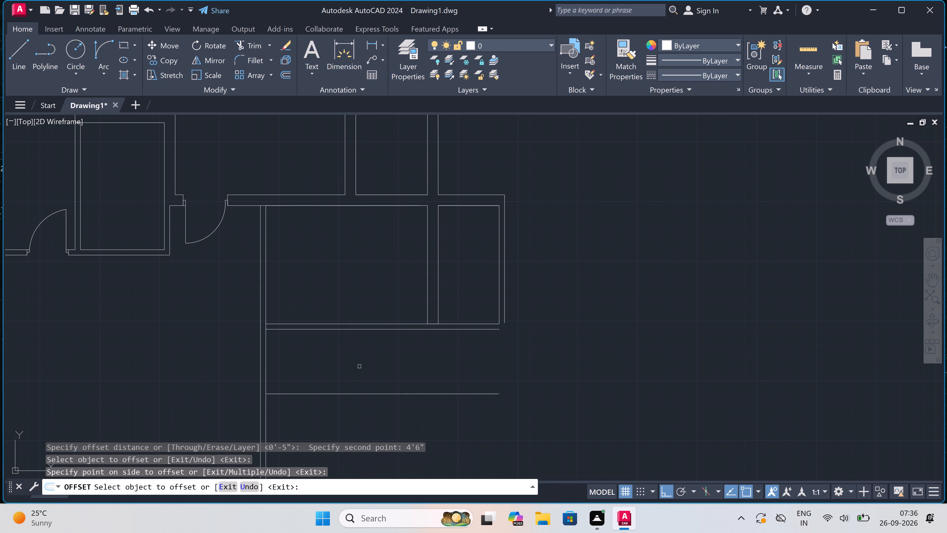
# Offset the lowest horizontal line another 4.5" downward to form a second parallel wall.
pyautogui.press('space')
pyautogui.doubleClick(354, 392)
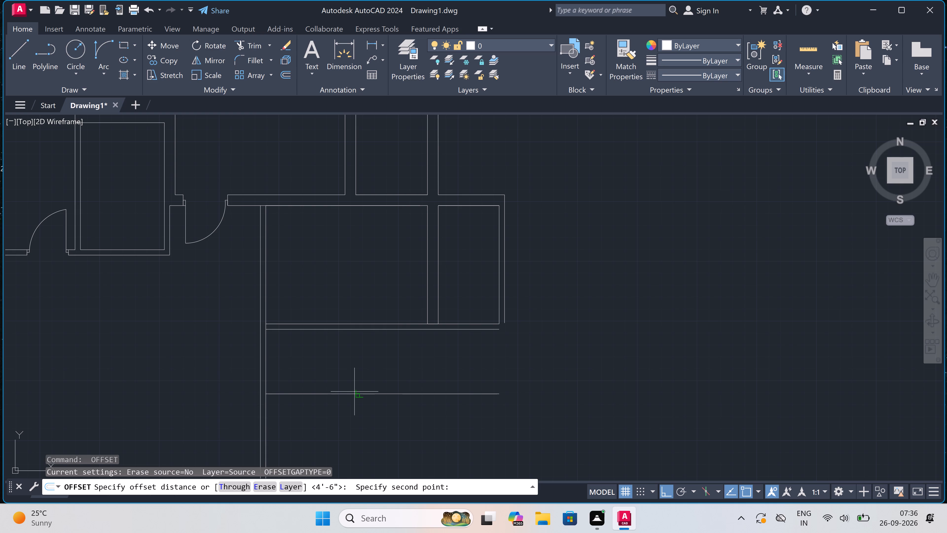
pyautogui.write('4.5"')
pyautogui.press('space')
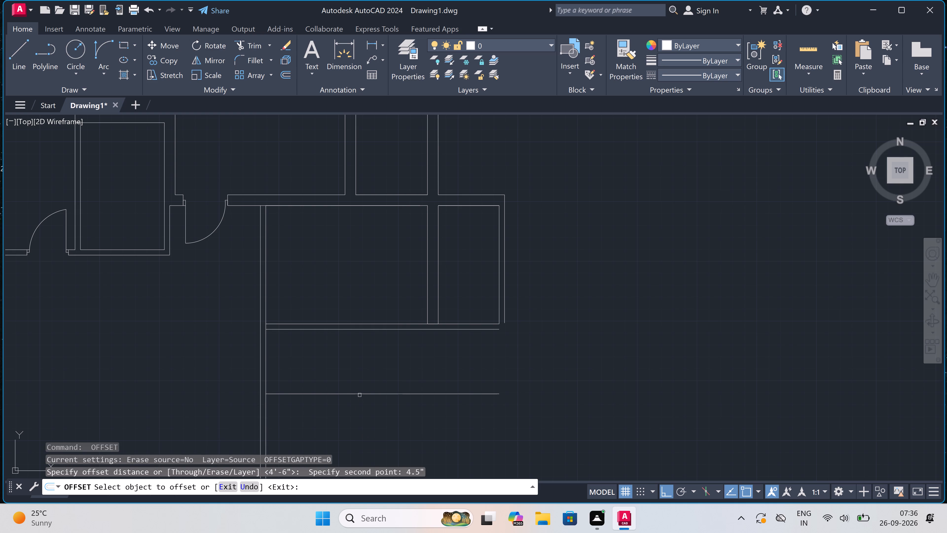
pyautogui.moveTo(360, 395); pyautogui.dragTo(360, 398)
pyautogui.click(357, 414)
pyautogui.press('Escape')
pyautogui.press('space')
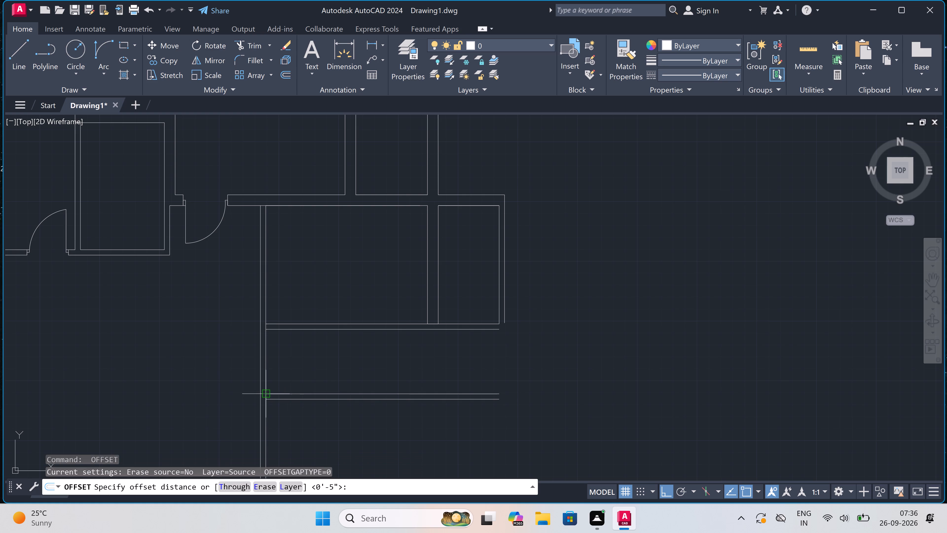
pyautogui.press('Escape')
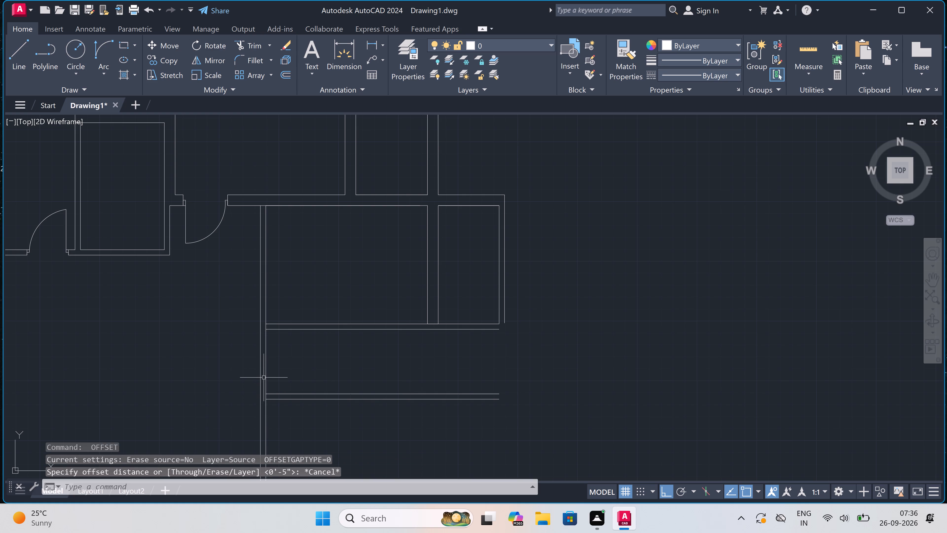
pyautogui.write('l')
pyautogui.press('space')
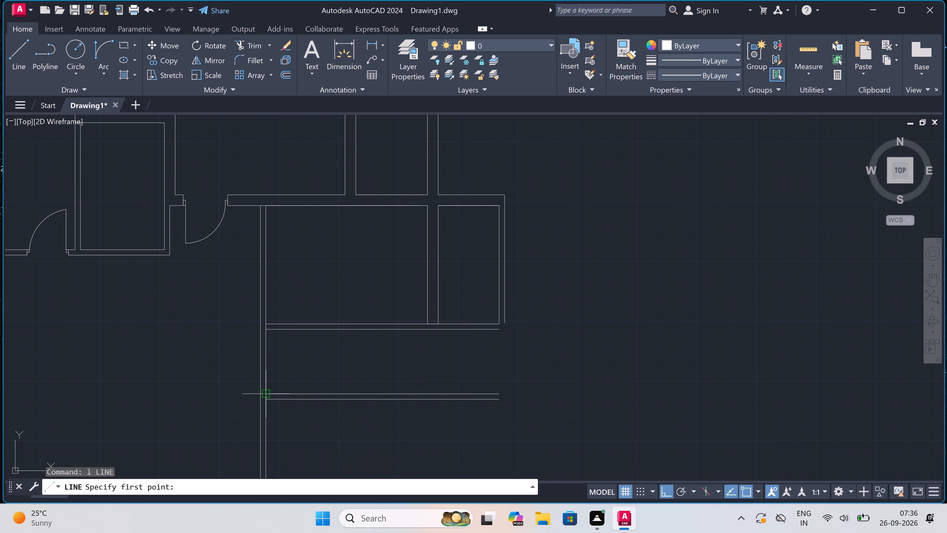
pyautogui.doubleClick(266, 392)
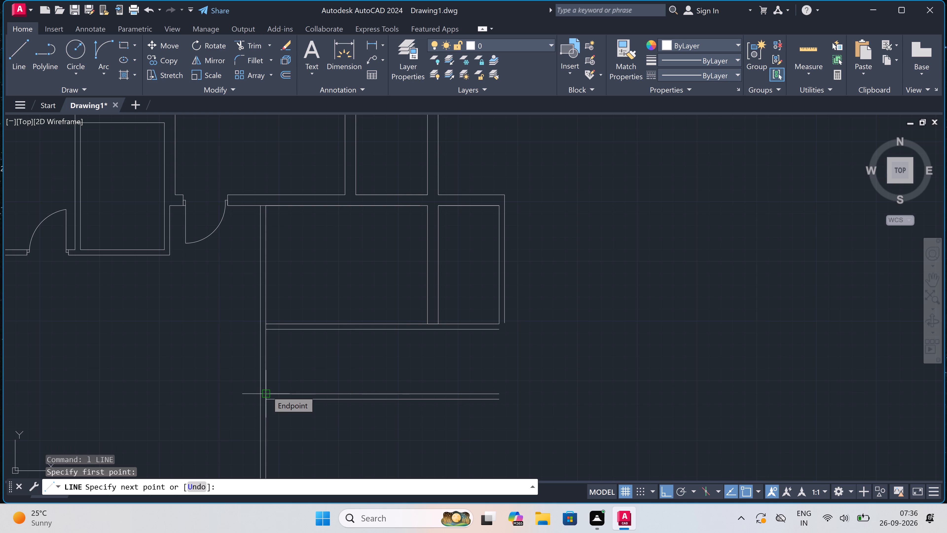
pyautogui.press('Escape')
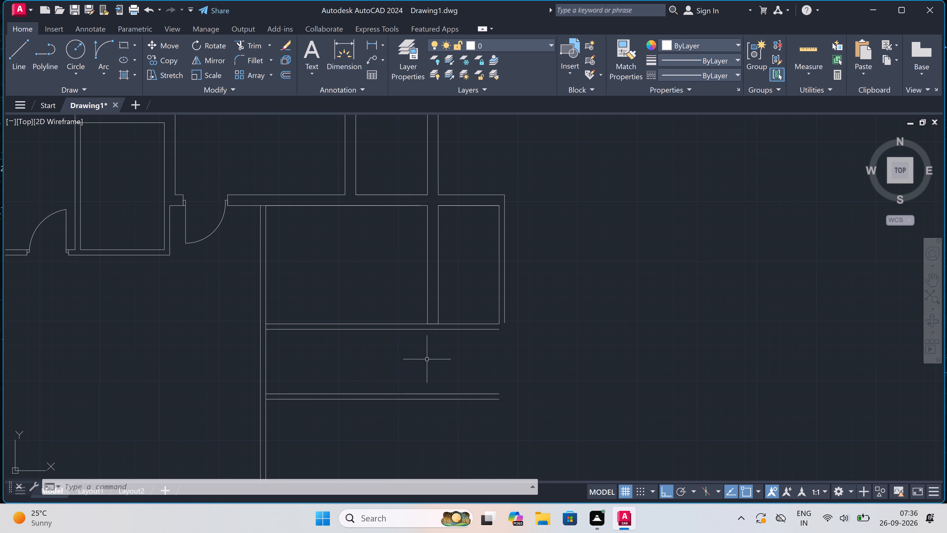
# Draw a 9" thick vertical wall between the two horizontal walls, near their east end, with its second face 9" to the west.
pyautogui.press('space')
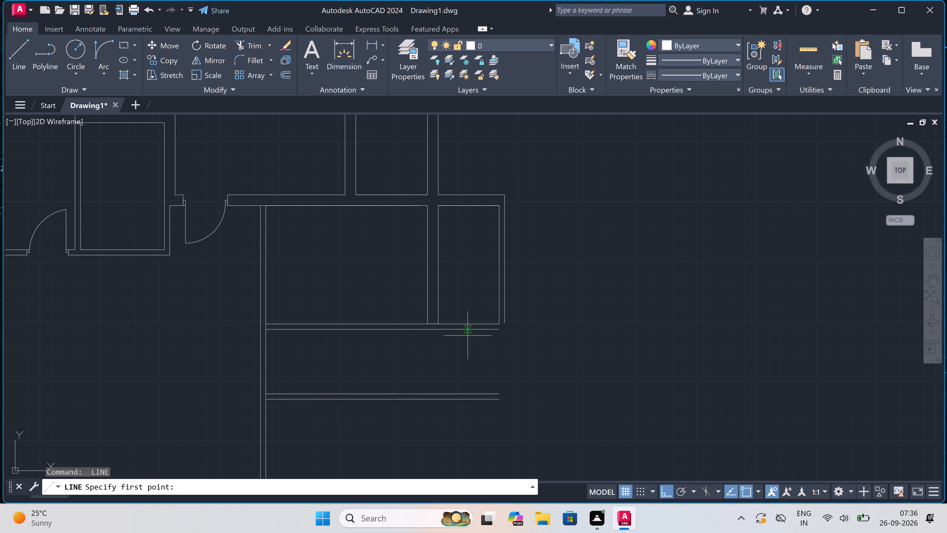
pyautogui.click(463, 324)
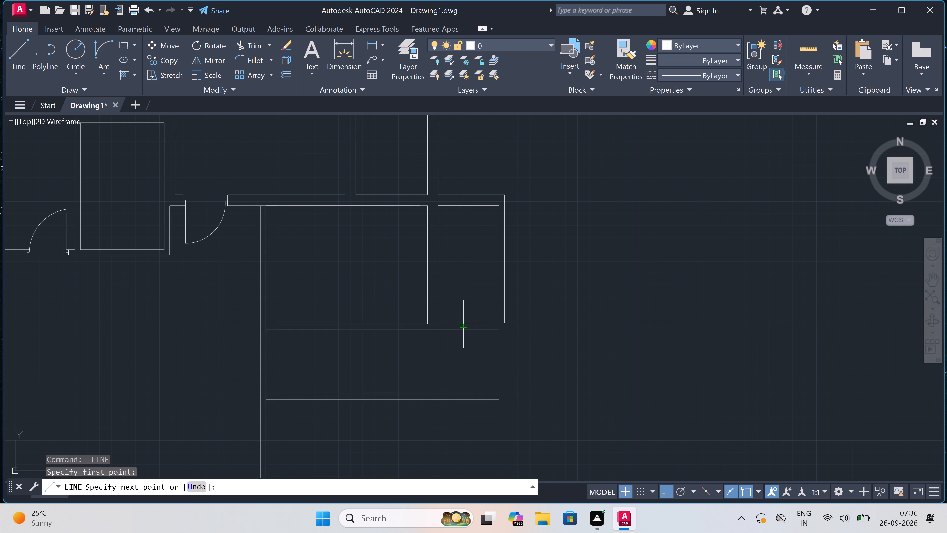
pyautogui.click(463, 396)
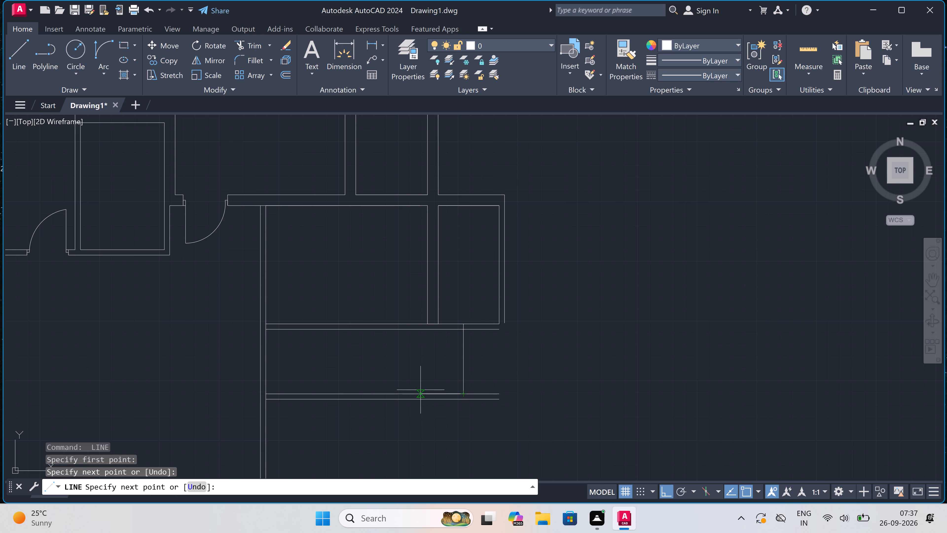
pyautogui.write('9"')
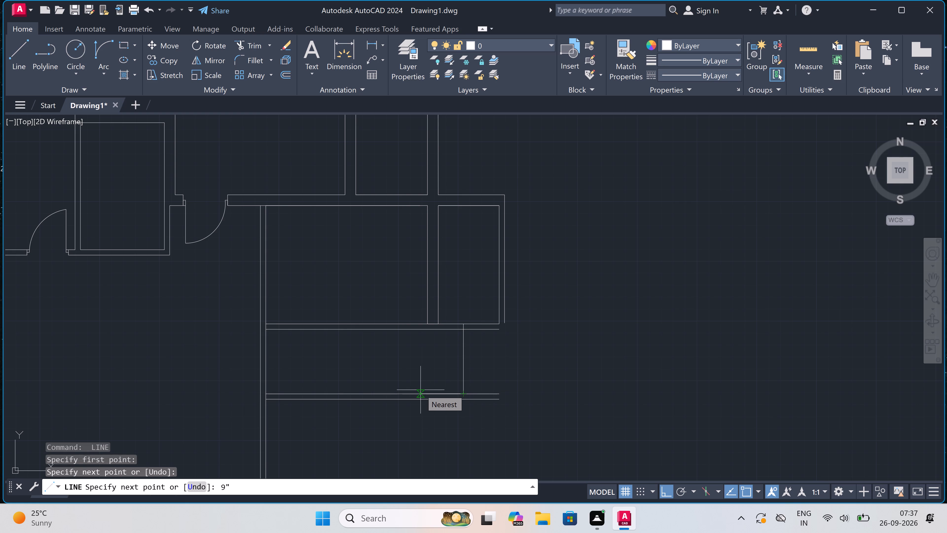
pyautogui.press('space')
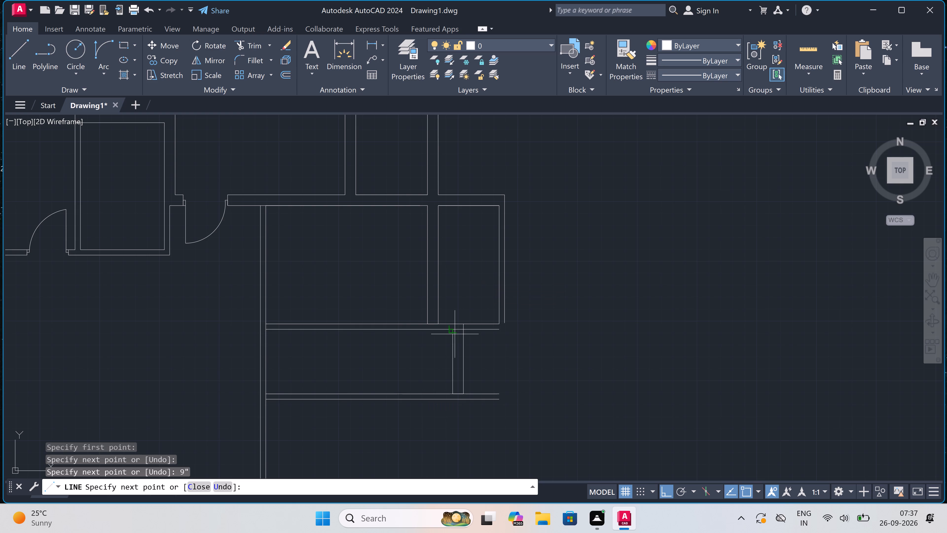
pyautogui.doubleClick(451, 330)
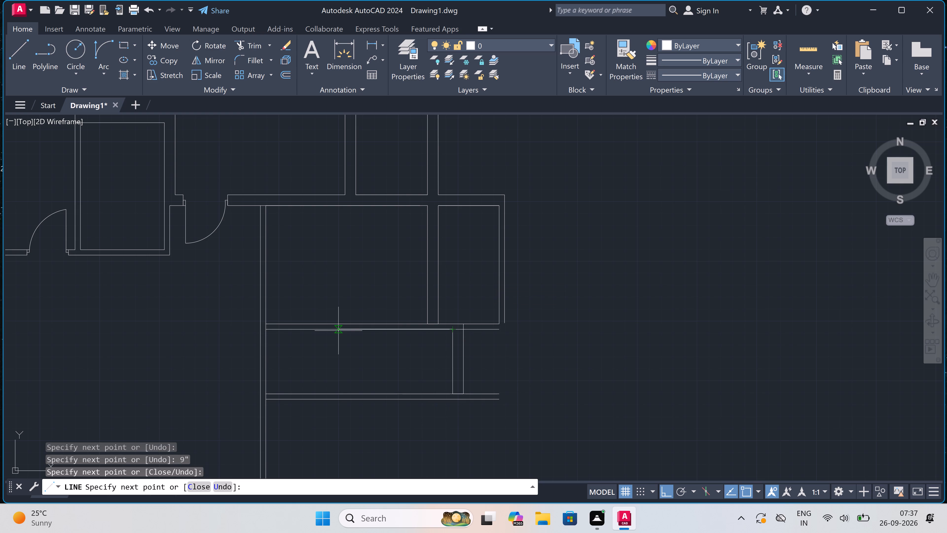
# Continue the line 8'9" west along the upper wall's lower face and draw a 4.5" thick vertical partition across to the lower wall.
pyautogui.write('8\'9"')
pyautogui.press('space')
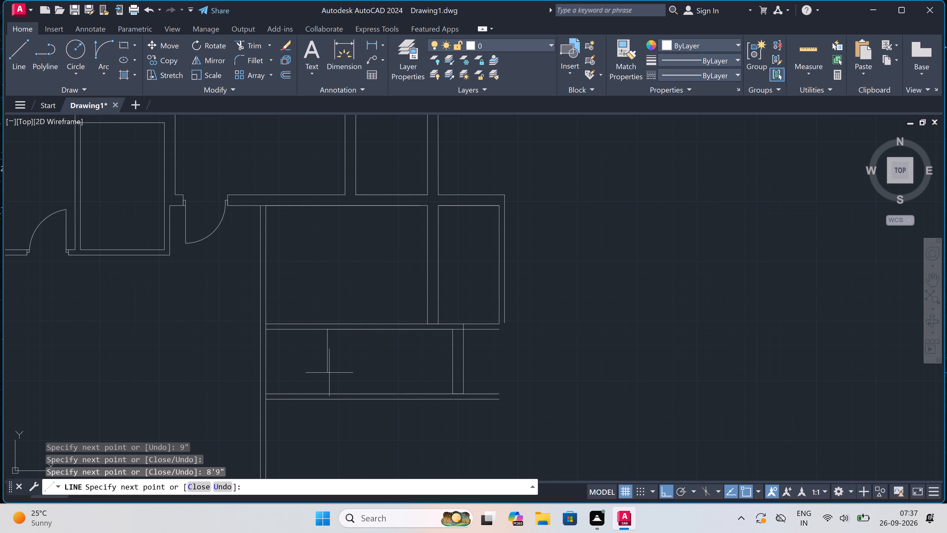
pyautogui.scroll(2, 325, 399)
pyautogui.click(326, 399)
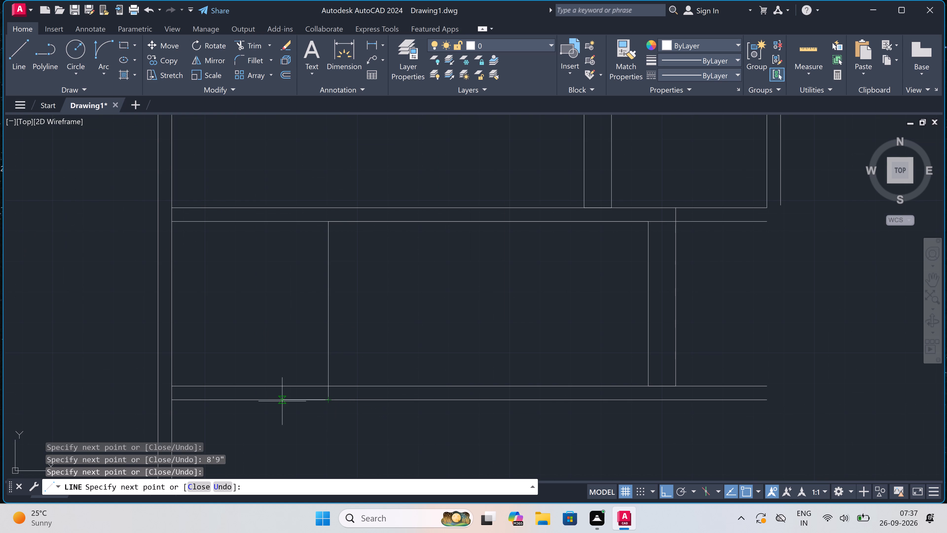
pyautogui.write('4.5"')
pyautogui.press('space')
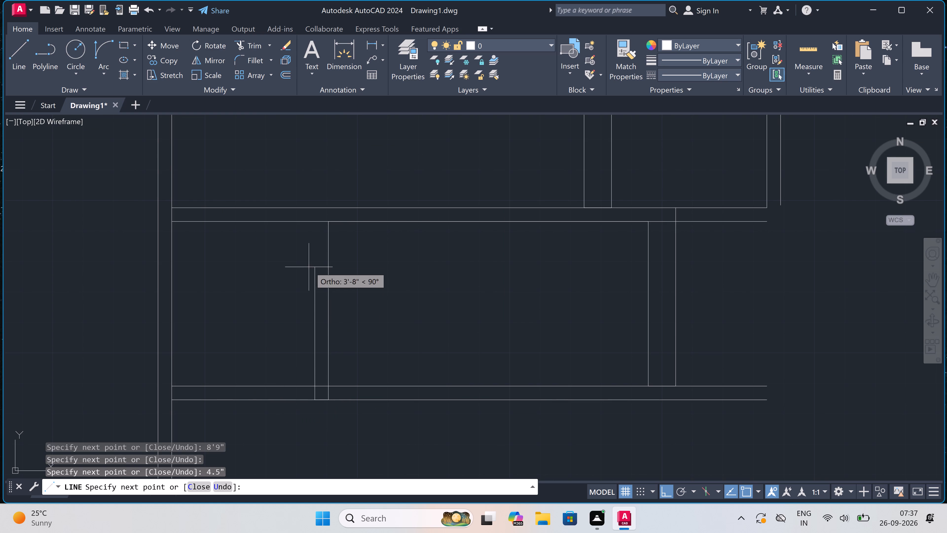
pyautogui.click(314, 206)
pyautogui.press('Escape')
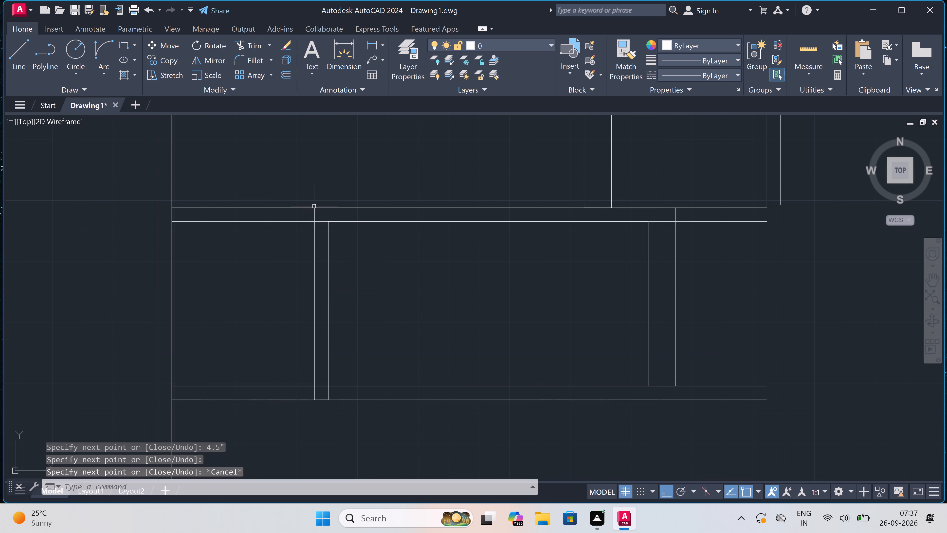
# Trim the horizontal line pieces crossing the junctions of the 4.5" partition, the new 9" wall and the 9" wall above.
pyautogui.write('tr')
pyautogui.press('space')
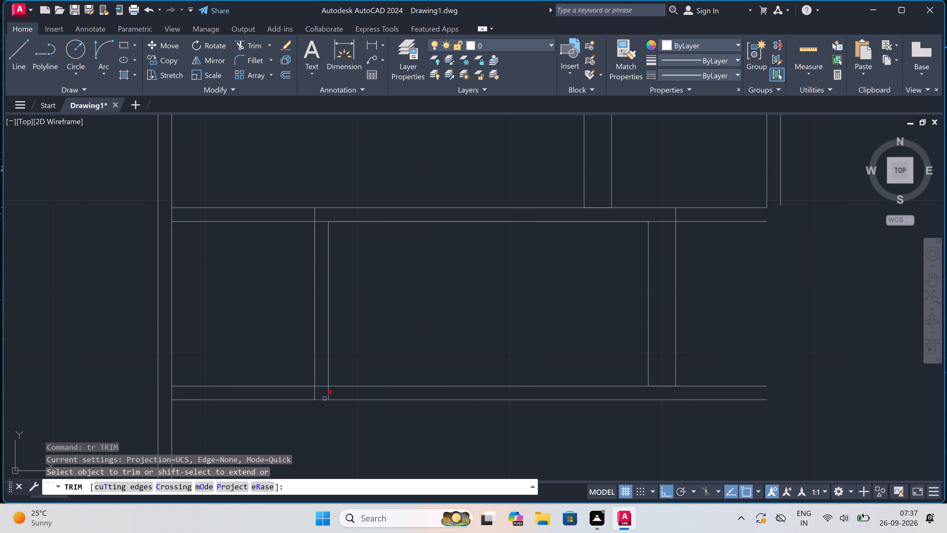
pyautogui.click(318, 387)
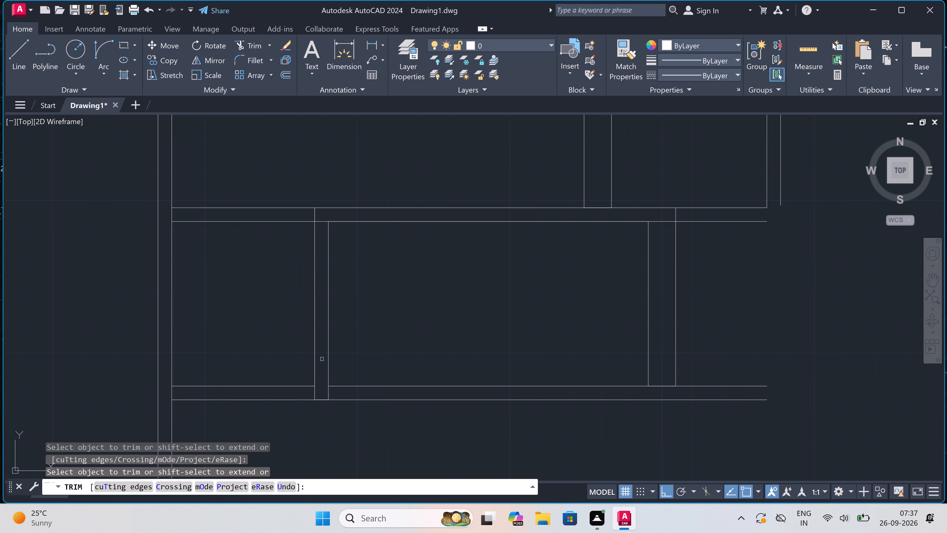
pyautogui.doubleClick(323, 221)
pyautogui.doubleClick(662, 222)
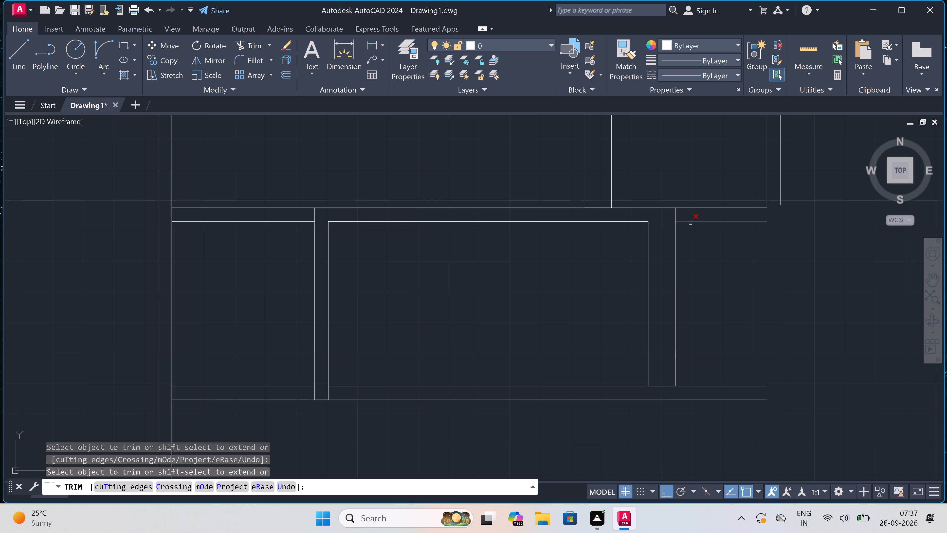
pyautogui.click(592, 202)
pyautogui.click(593, 215)
pyautogui.scroll(-2, 594, 213)
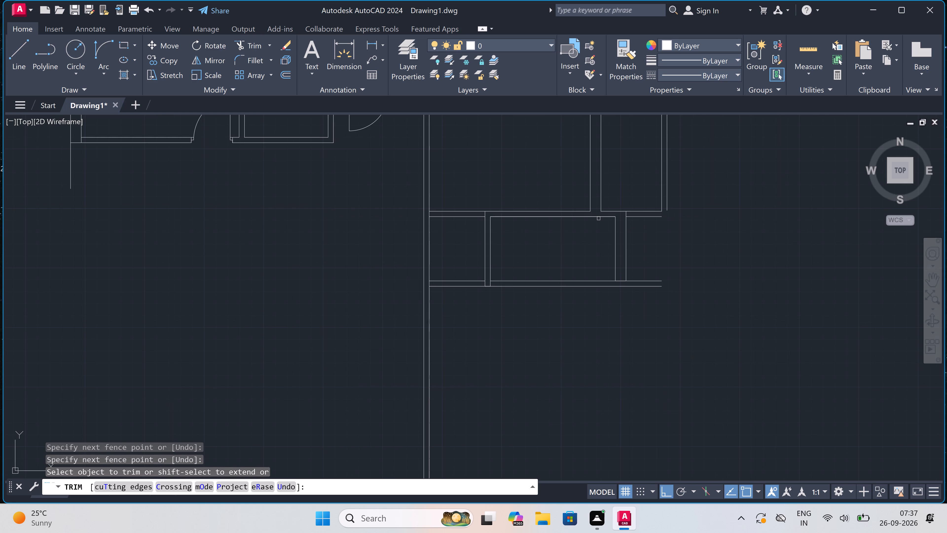
pyautogui.press('Escape')
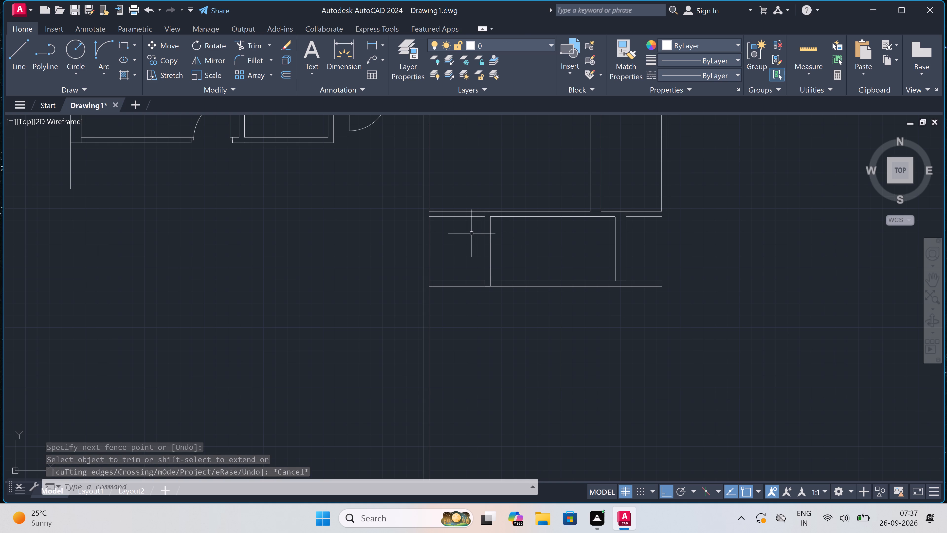
# Draw short vertical closing lines across the upper and lower horizontal walls, just west of the 4.5" partition.
pyautogui.scroll(2, 477, 207)
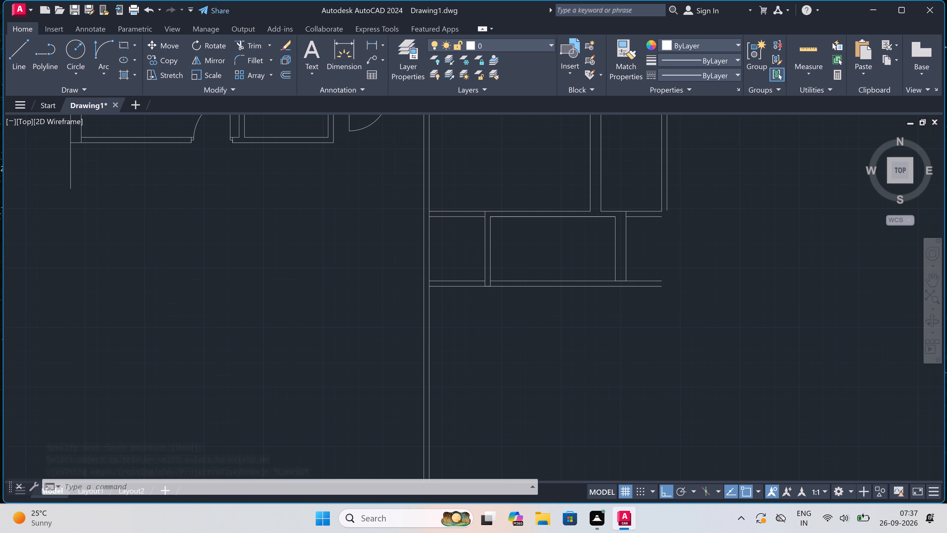
pyautogui.write('l')
pyautogui.press('space')
pyautogui.scroll(1, 481, 204)
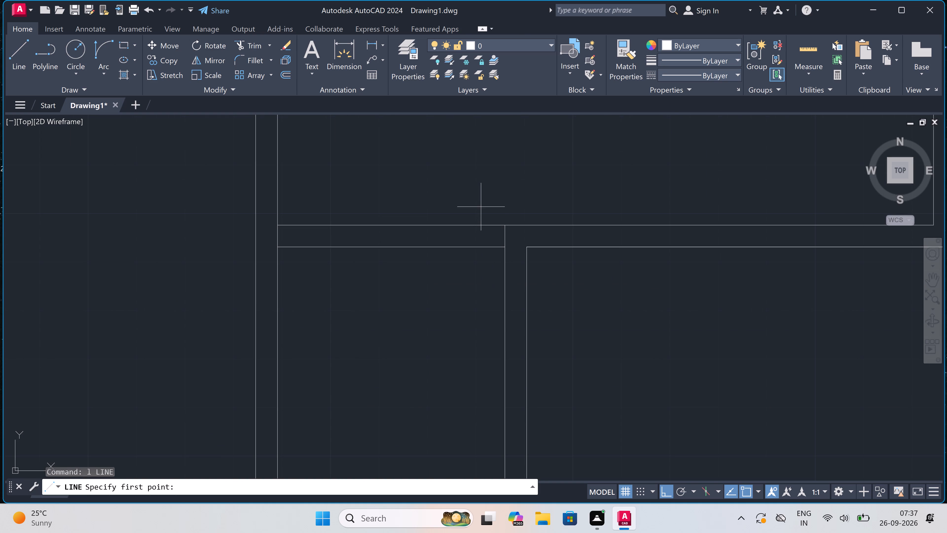
pyautogui.click(475, 224)
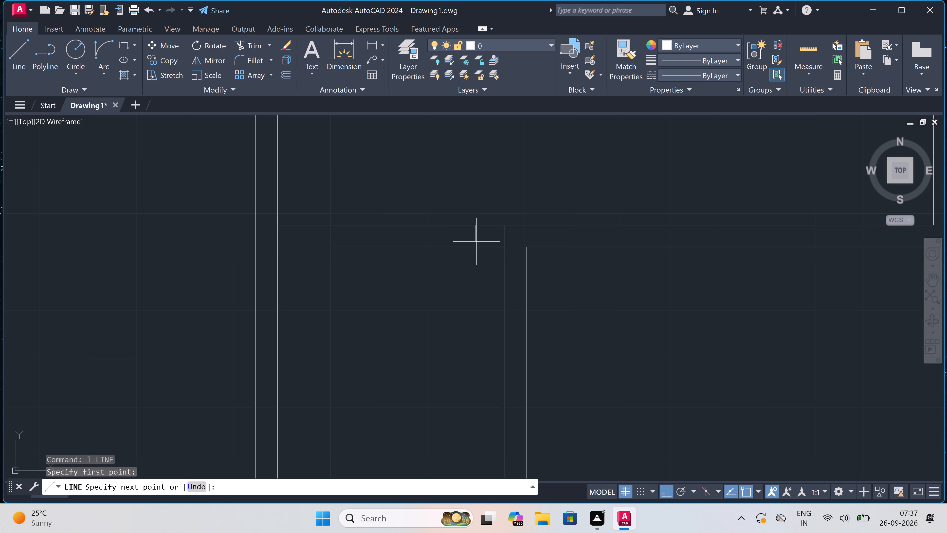
pyautogui.click(476, 245)
pyautogui.press('Escape')
pyautogui.scroll(-3, 472, 224)
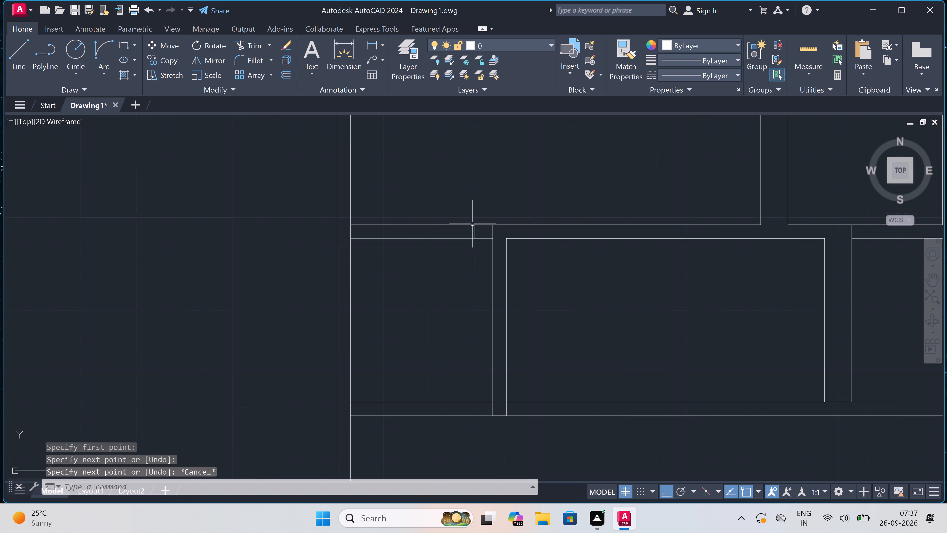
pyautogui.scroll(1, 458, 301)
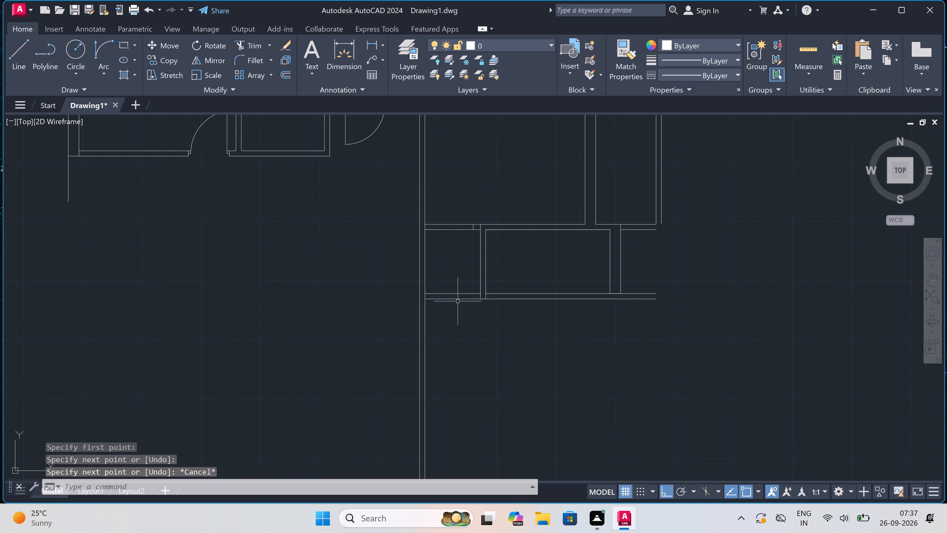
pyautogui.scroll(1, 458, 301)
pyautogui.press('space')
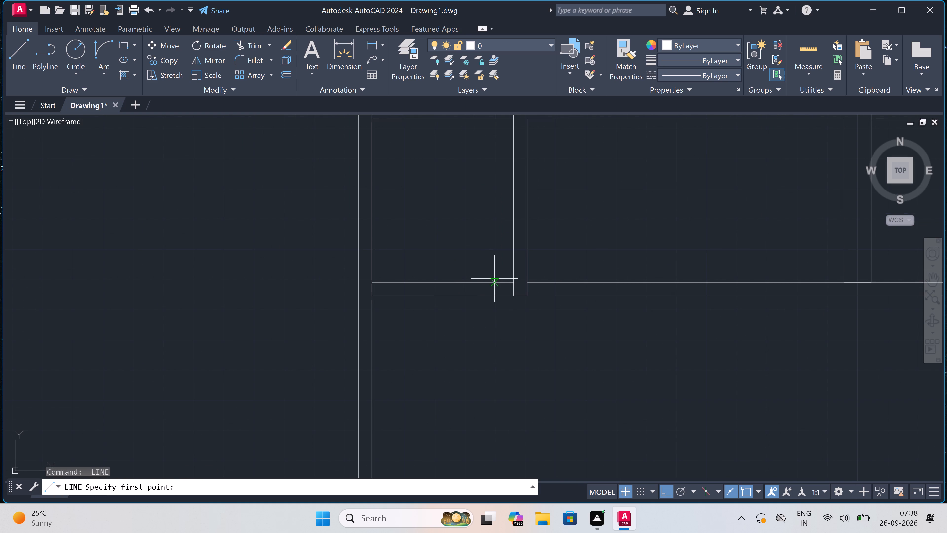
pyautogui.click(494, 282)
pyautogui.click(494, 297)
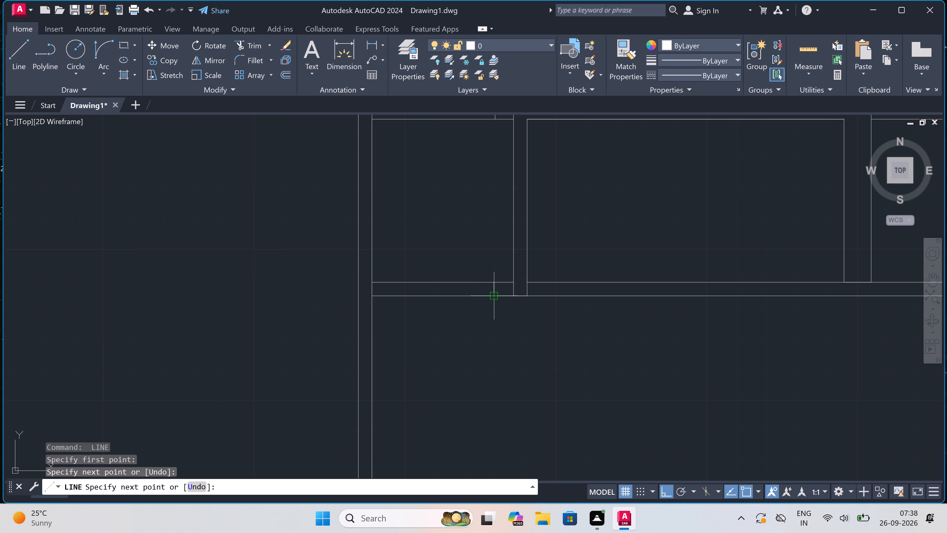
pyautogui.press('Escape')
# Trim away both horizontal walls west of the short closing lines, back to the long vertical wall.
pyautogui.press('t')
pyautogui.press('r')
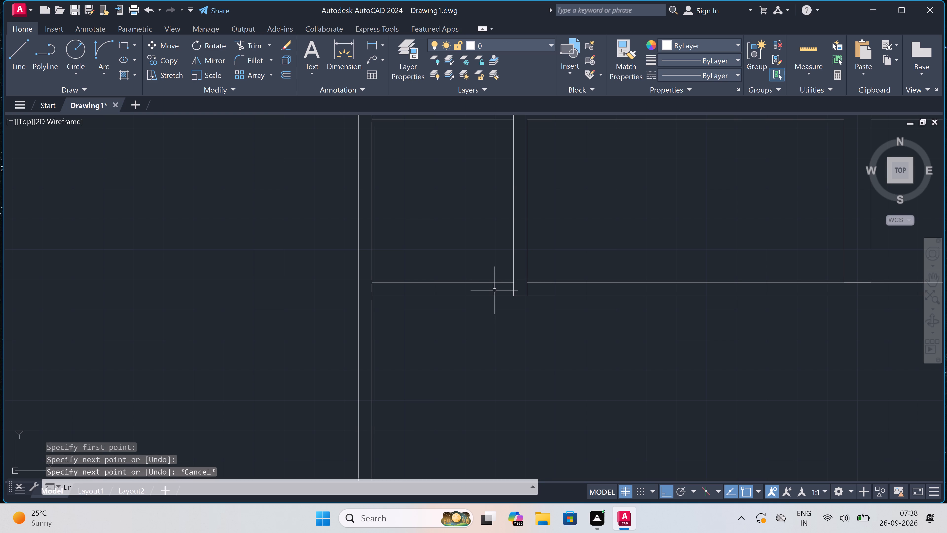
pyautogui.press('space')
pyautogui.scroll(-2, 494, 286)
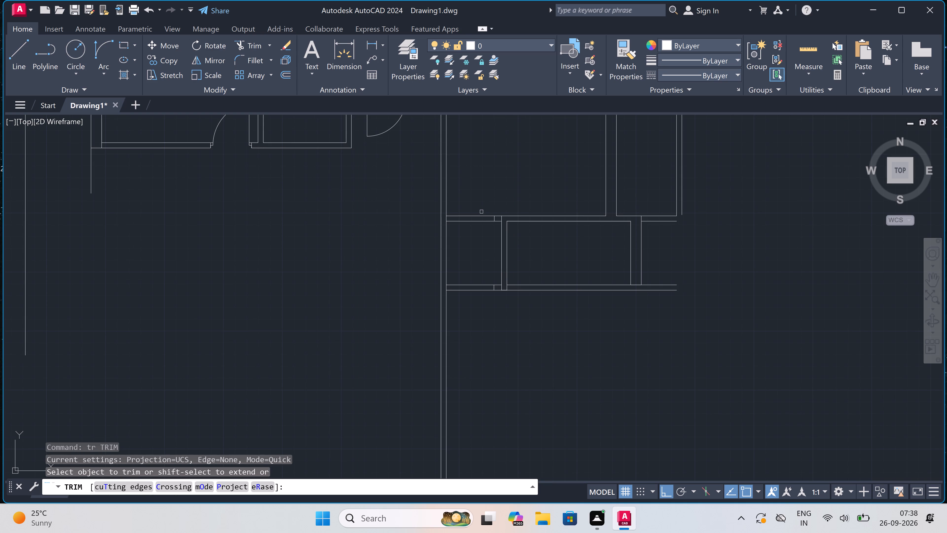
pyautogui.click(480, 205)
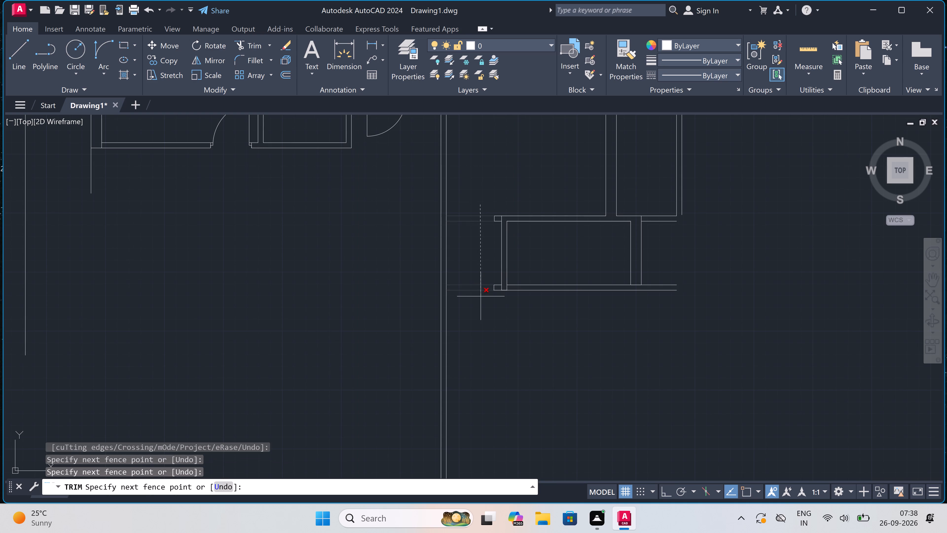
pyautogui.click(481, 296)
# Trim the partition's west face where it crosses the lower and upper wall stubs to open the corners.
pyautogui.scroll(2, 492, 286)
pyautogui.scroll(1, 515, 294)
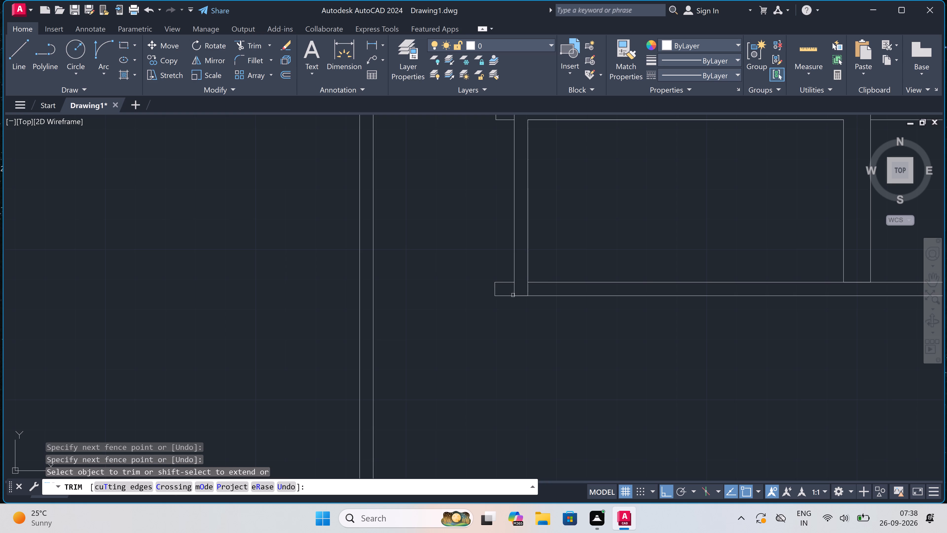
pyautogui.click(513, 283)
pyautogui.scroll(-3, 513, 283)
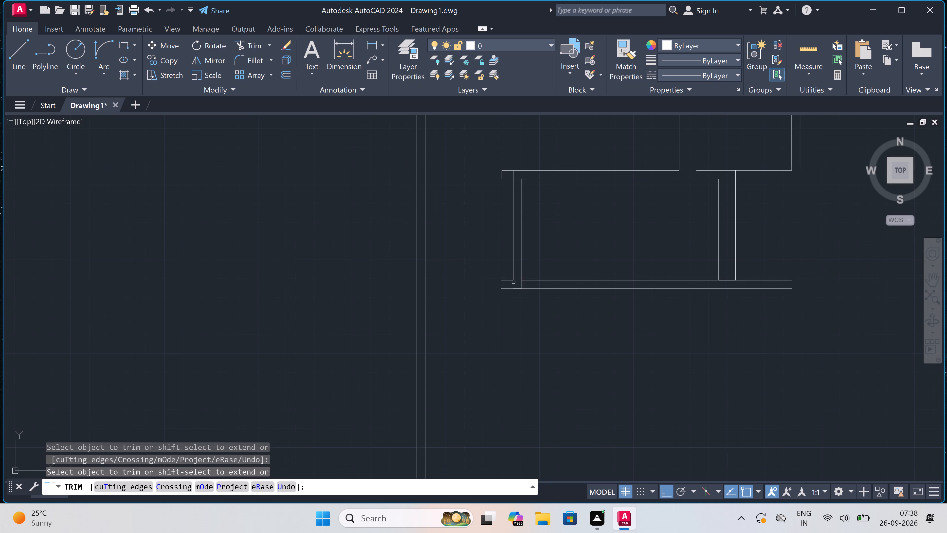
pyautogui.scroll(1, 513, 175)
pyautogui.click(515, 175)
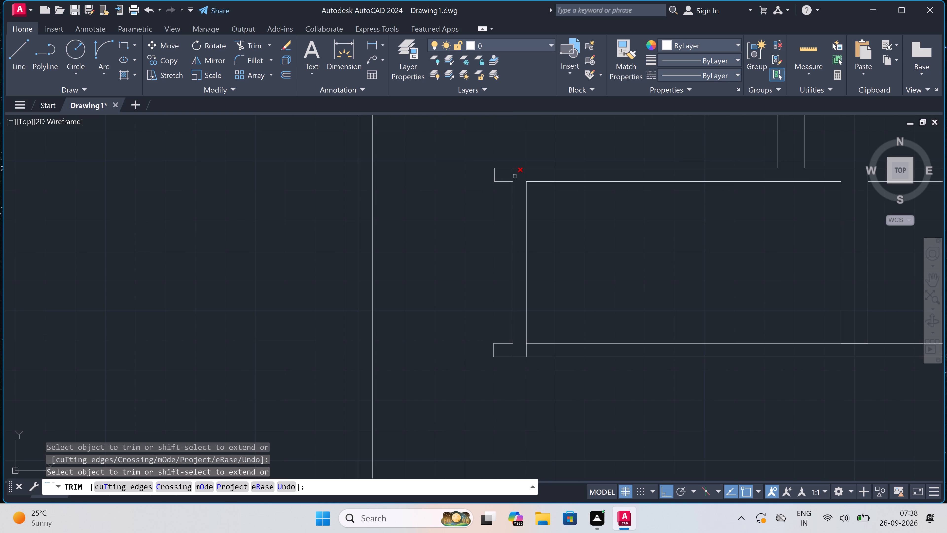
pyautogui.press('Escape')
# Offset the lower face of the bottom horizontal wall 11' downward.
pyautogui.scroll(-3, 437, 223)
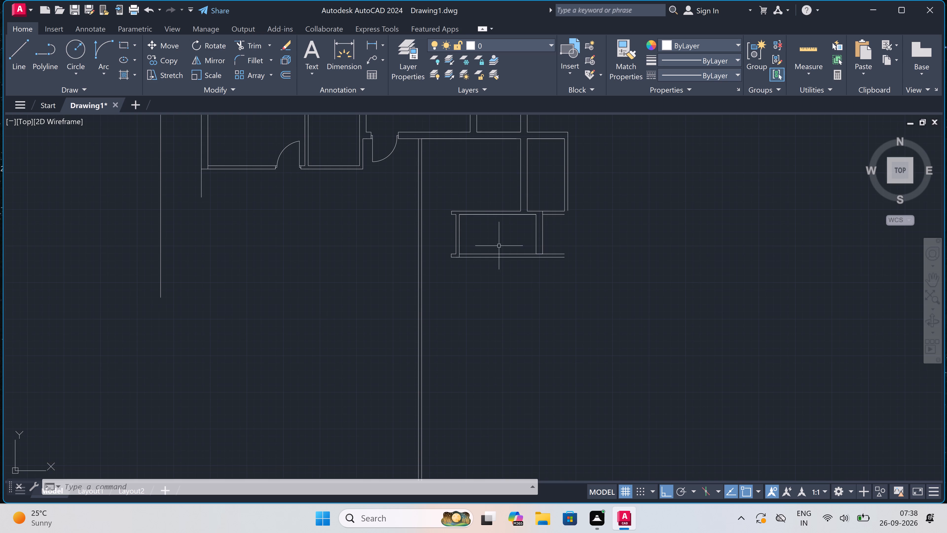
pyautogui.scroll(1, 503, 259)
pyautogui.press('o')
pyautogui.press('space')
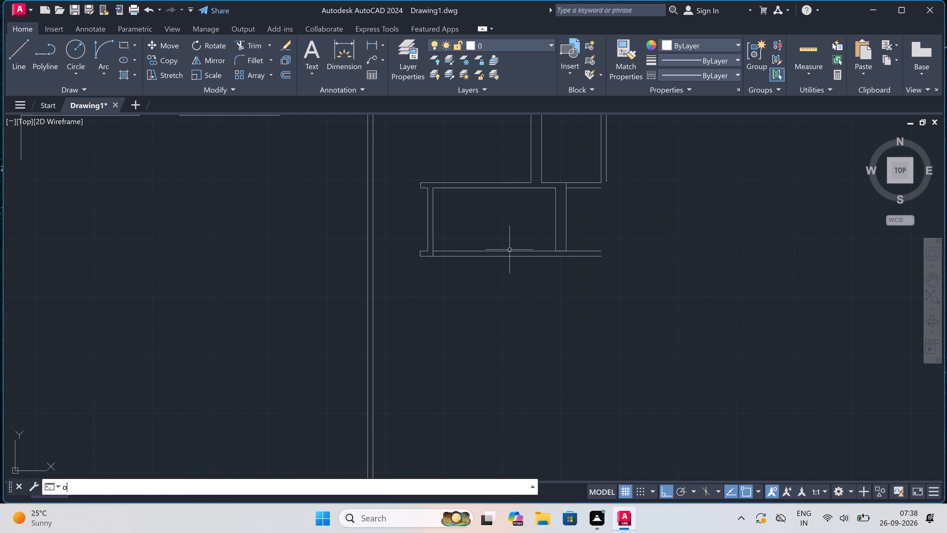
pyautogui.moveTo(506, 256); pyautogui.dragTo(508, 259)
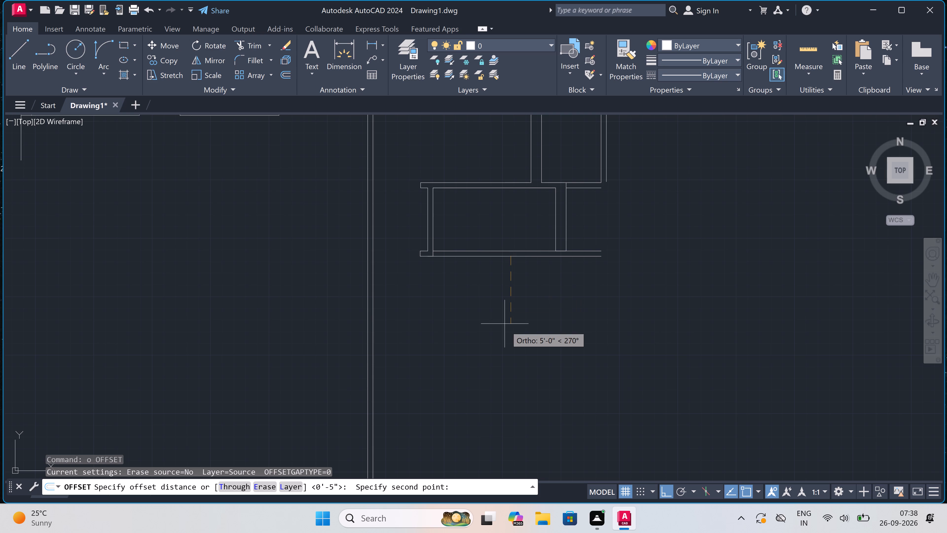
pyautogui.write("11'")
pyautogui.press('space')
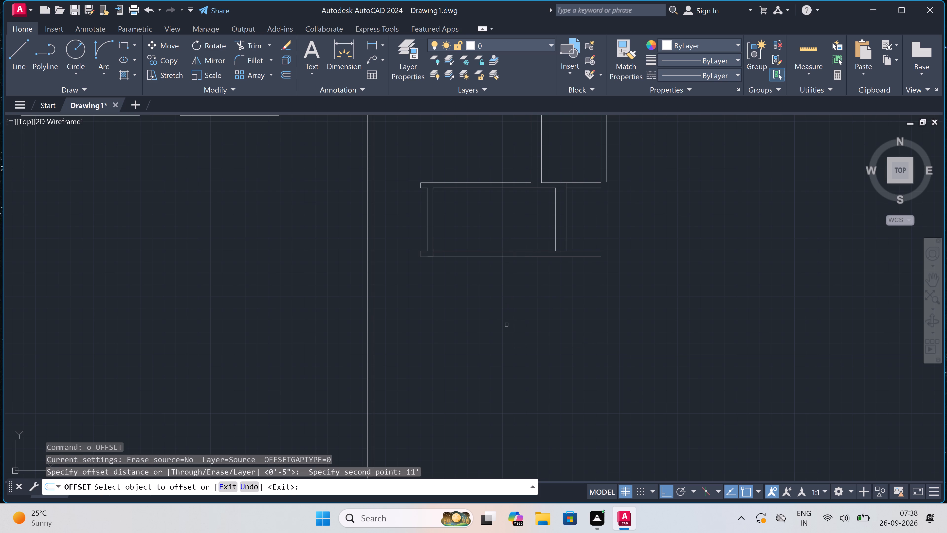
pyautogui.click(517, 257)
pyautogui.click(516, 289)
pyautogui.press('Escape')
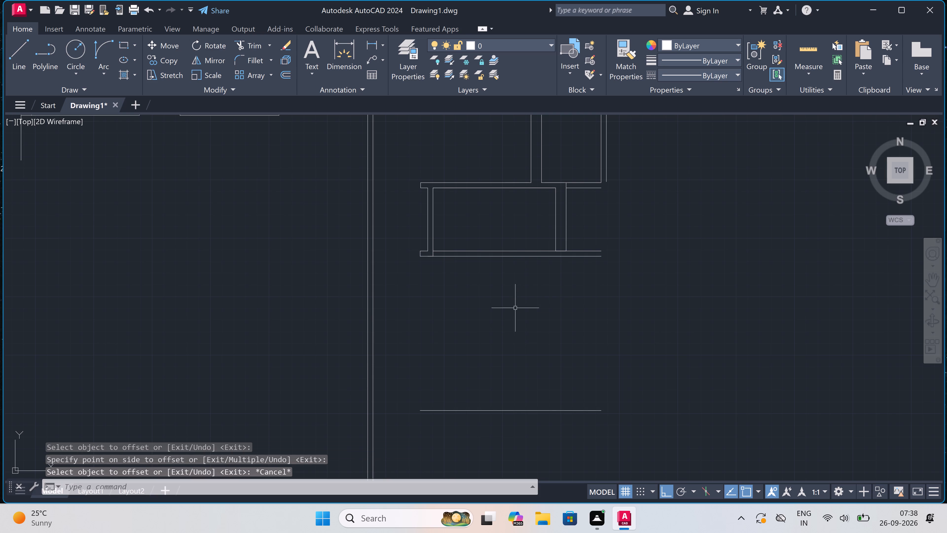
# Offset the new lowest horizontal line 9" downward to form the bottom wall.
pyautogui.press('space')
pyautogui.click(492, 410)
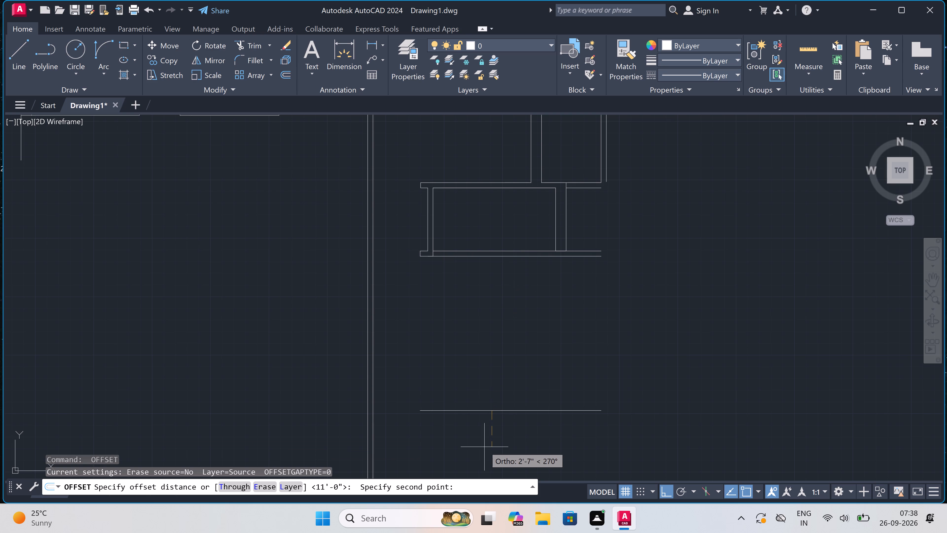
pyautogui.write('9"')
pyautogui.press('space')
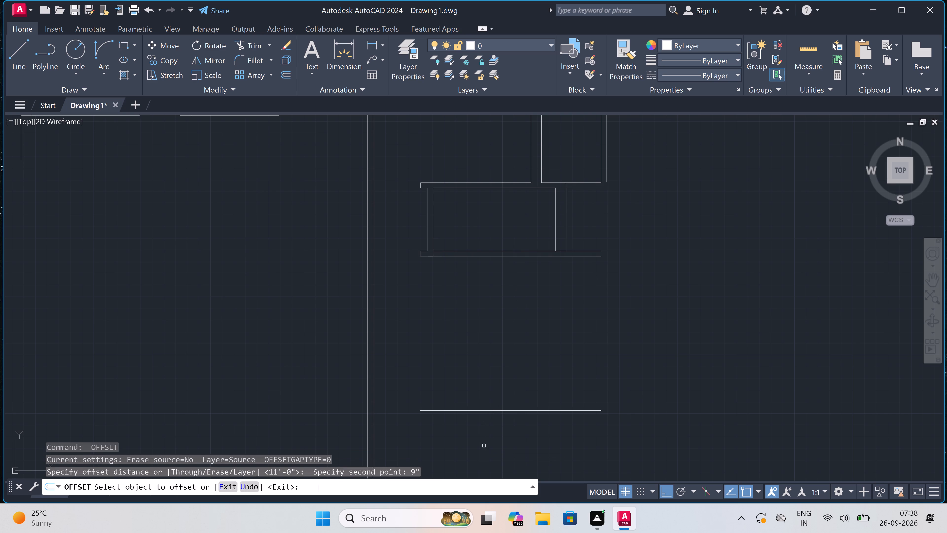
pyautogui.click(487, 410)
pyautogui.click(472, 454)
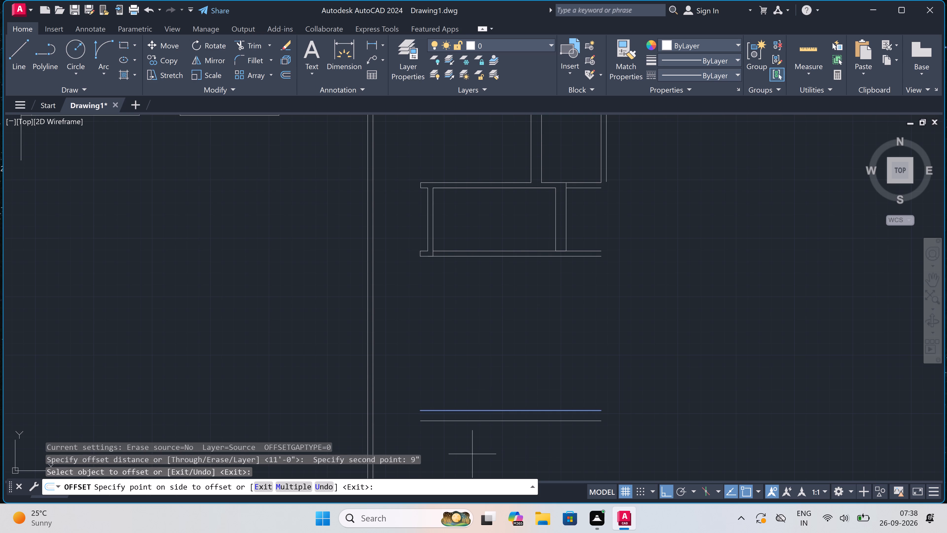
pyautogui.press('space')
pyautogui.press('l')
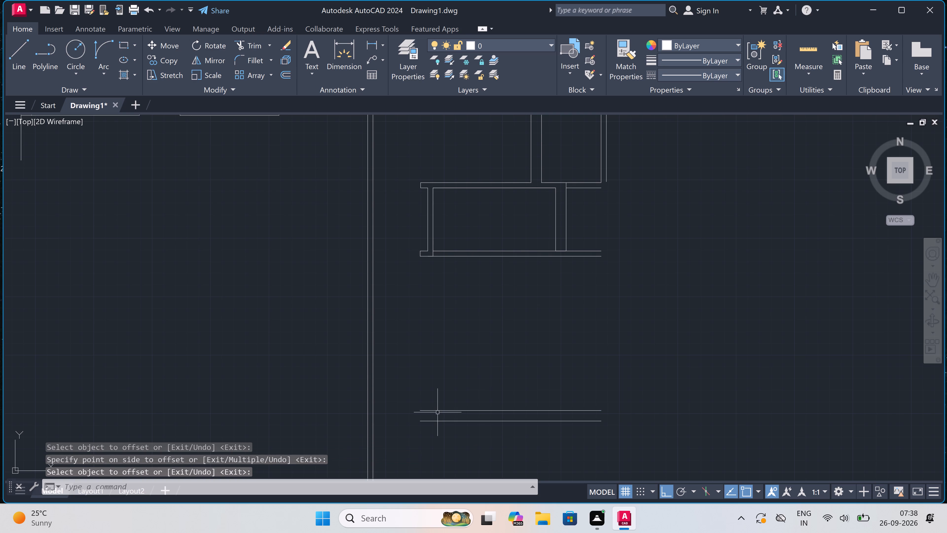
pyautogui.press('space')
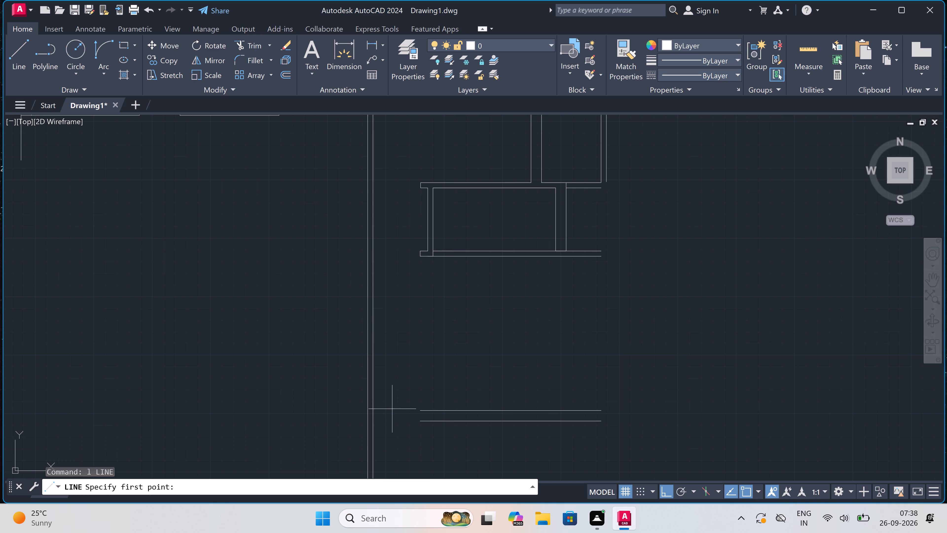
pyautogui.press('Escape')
# Extend both faces of the new bottom wall west to the long vertical wall.
pyautogui.press('e')
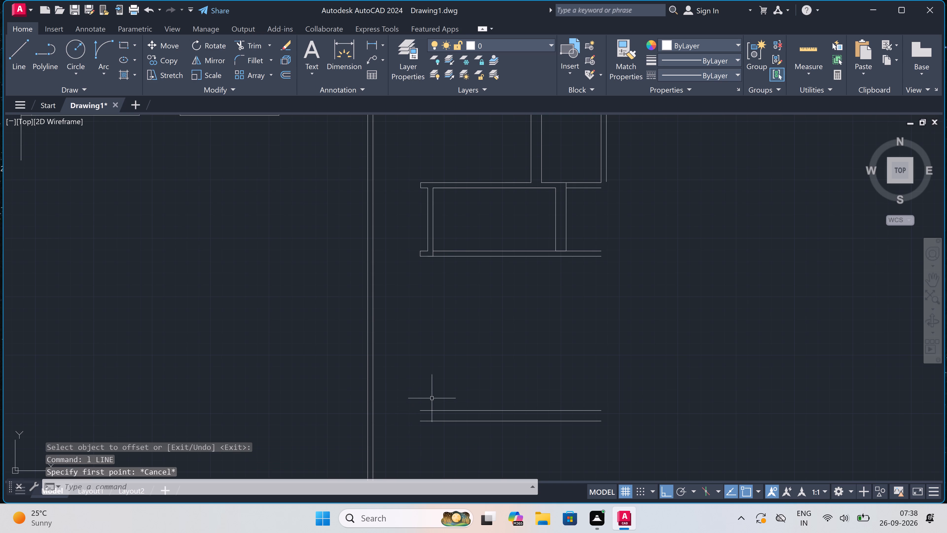
pyautogui.press('x')
pyautogui.press('space')
pyautogui.click(440, 382)
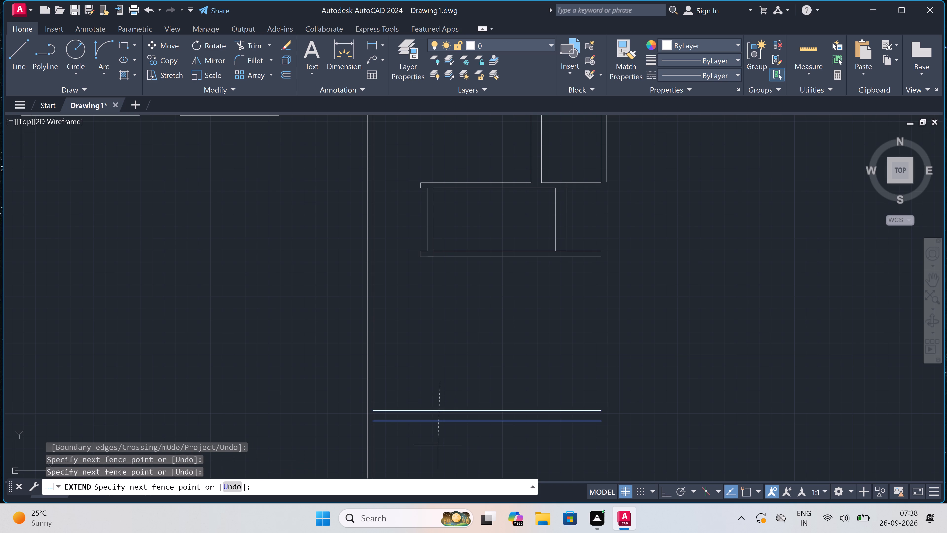
pyautogui.doubleClick(438, 445)
pyautogui.press('Escape')
# Draw a line 13' east along the bottom wall's upper face from the long vertical wall, and straight up to the small room's lower wall.
pyautogui.press('l')
pyautogui.press('space')
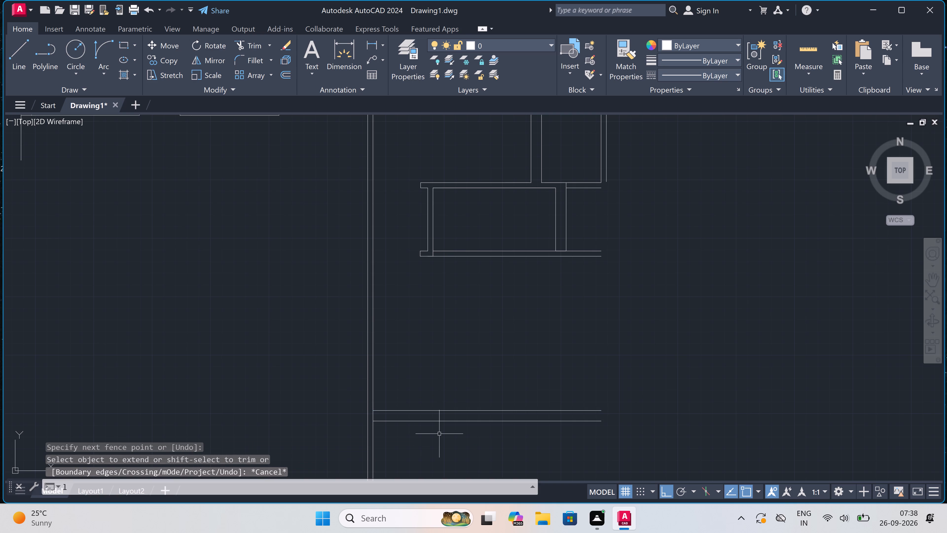
pyautogui.click(374, 409)
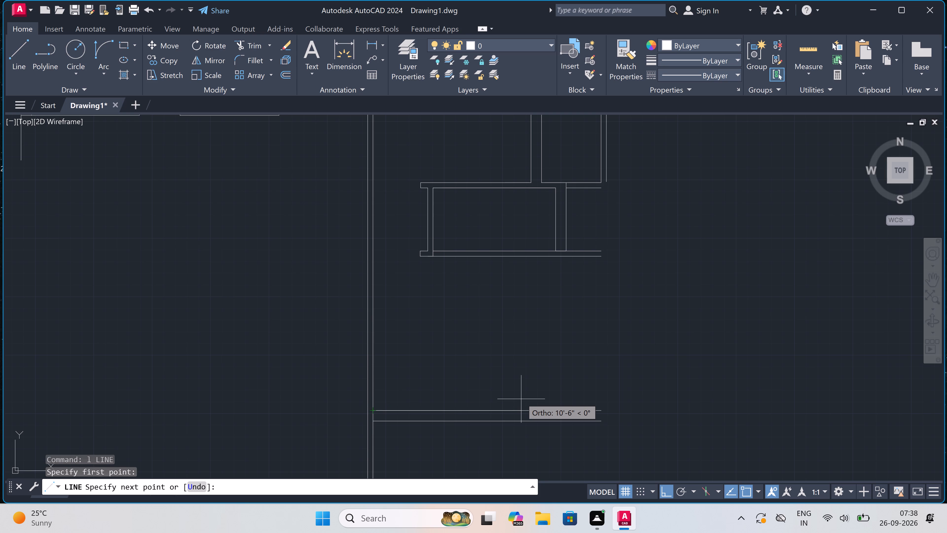
pyautogui.write("13'")
pyautogui.press('space')
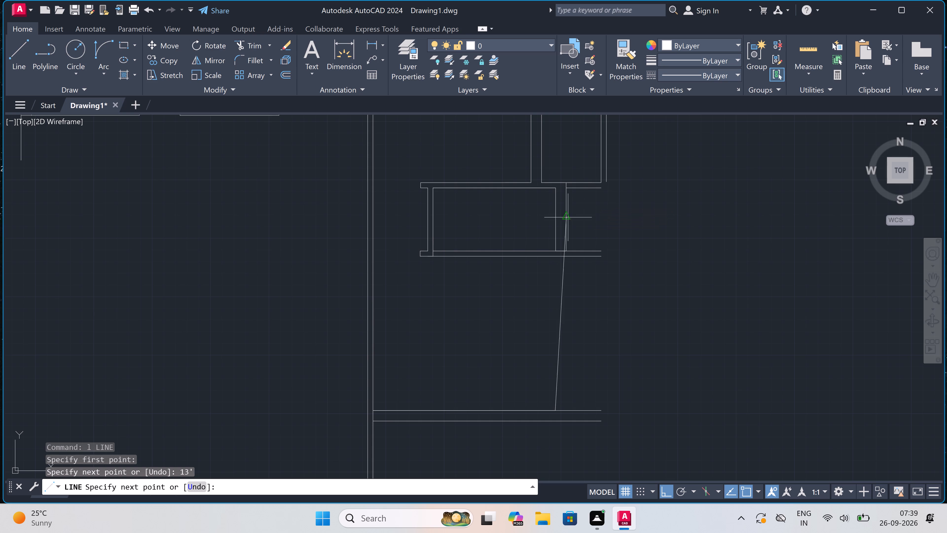
pyautogui.scroll(1, 557, 220)
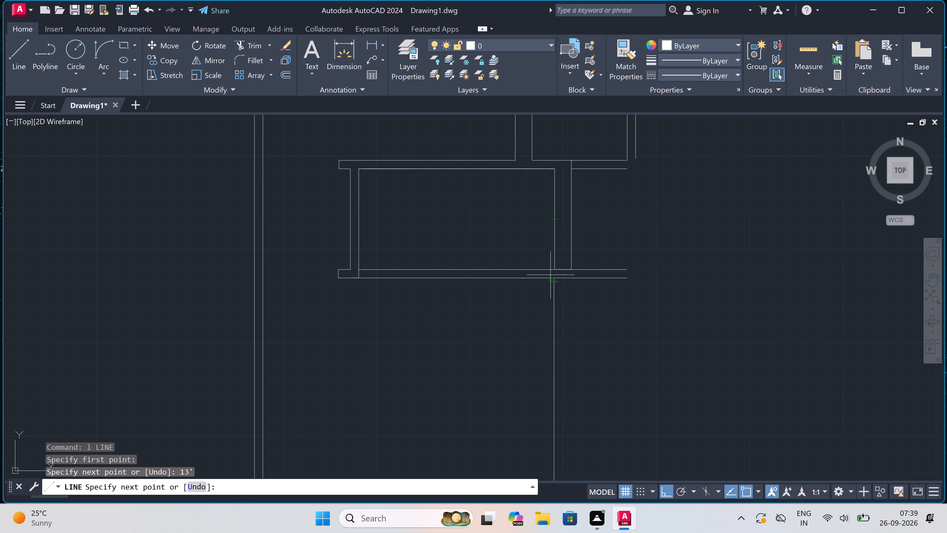
pyautogui.click(553, 279)
pyautogui.press('Escape')
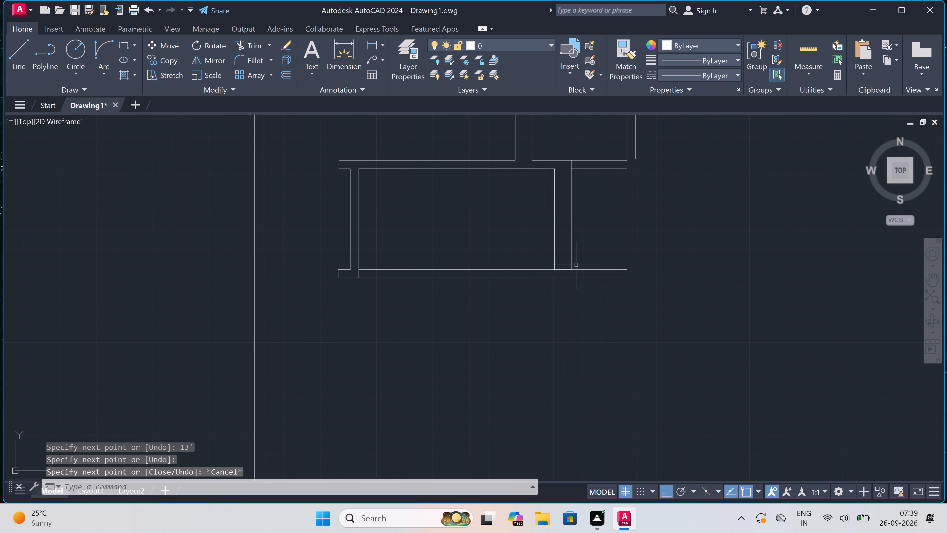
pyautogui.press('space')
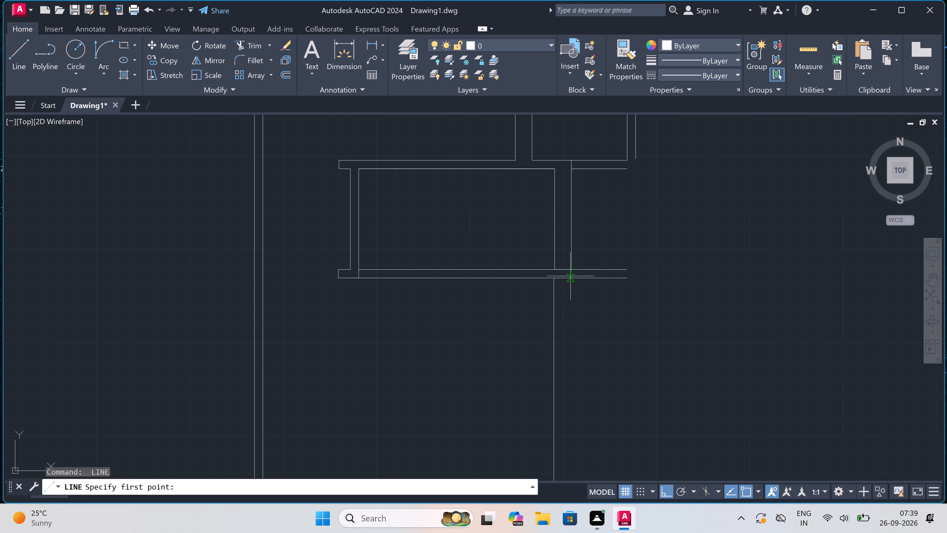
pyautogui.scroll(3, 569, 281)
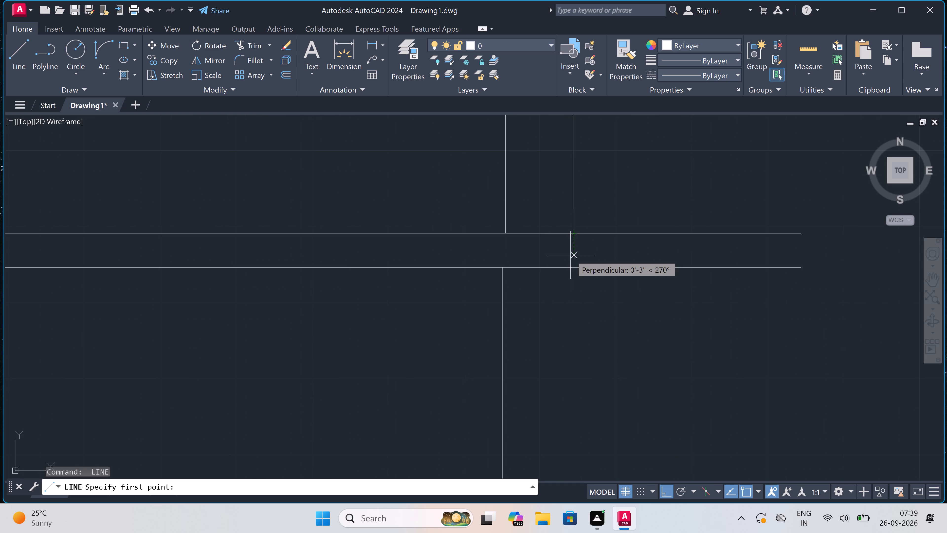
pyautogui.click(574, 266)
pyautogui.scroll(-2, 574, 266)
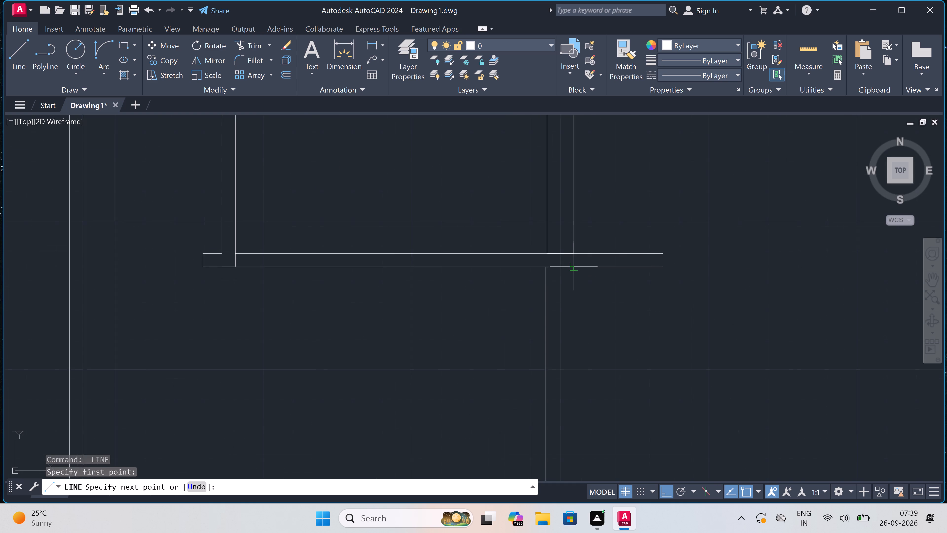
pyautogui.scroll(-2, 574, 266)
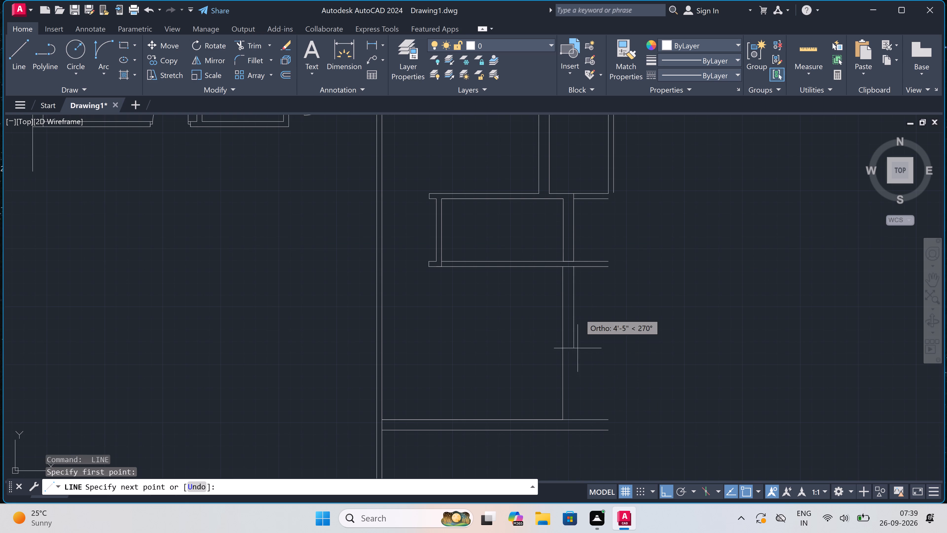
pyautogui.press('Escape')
# Draw a line about 6'-6" down from the lower end of the small room's east wall, and continue it 4' east.
pyautogui.press('space')
pyautogui.scroll(2, 572, 259)
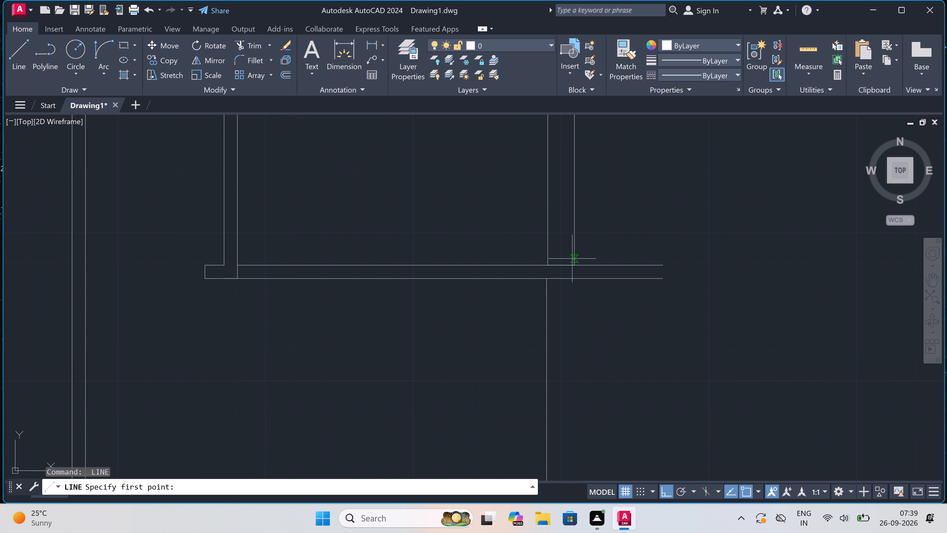
pyautogui.click(576, 266)
pyautogui.scroll(-1, 576, 266)
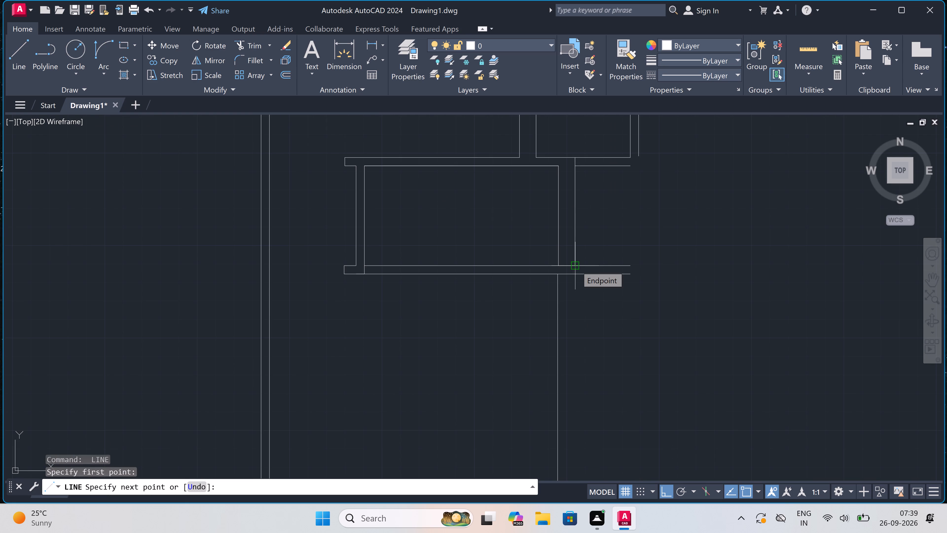
pyautogui.scroll(-1, 576, 266)
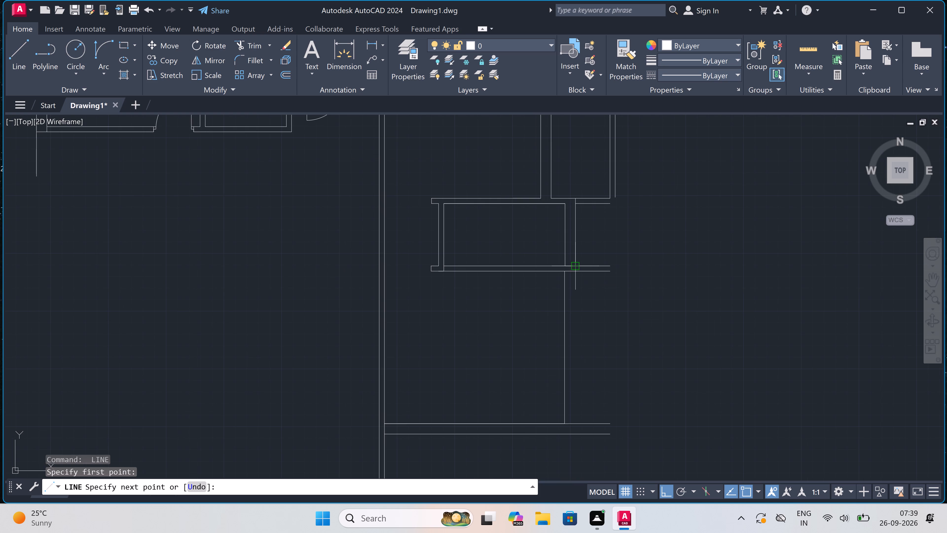
pyautogui.click(576, 355)
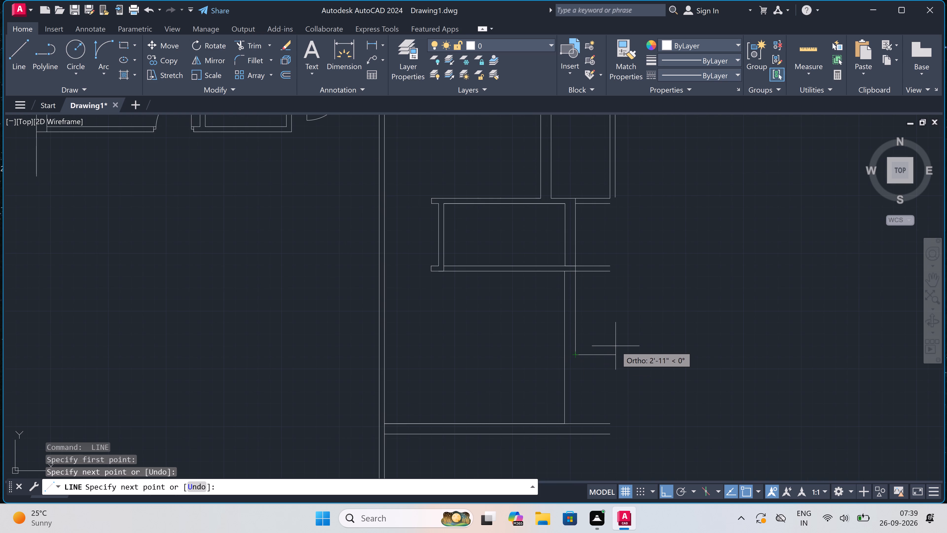
pyautogui.write("4'")
pyautogui.press('space')
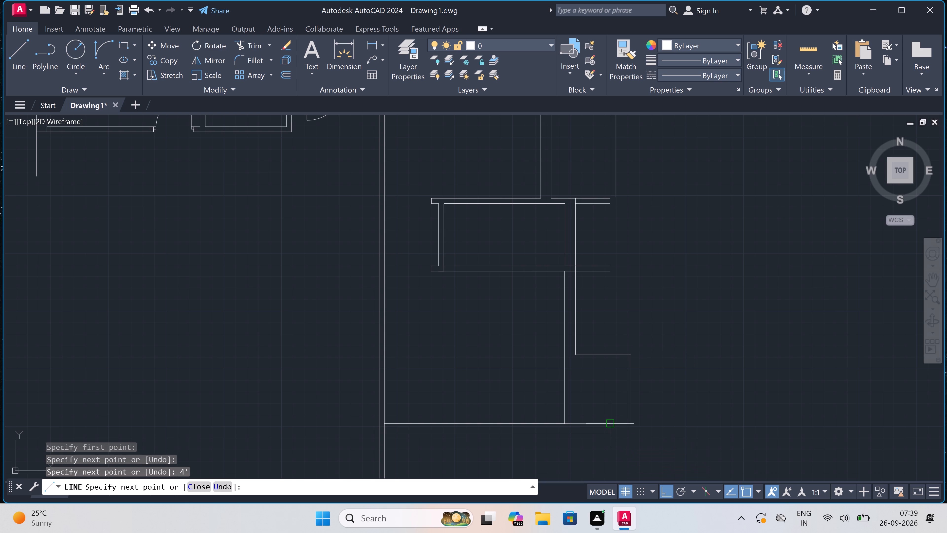
pyautogui.scroll(-2, 610, 439)
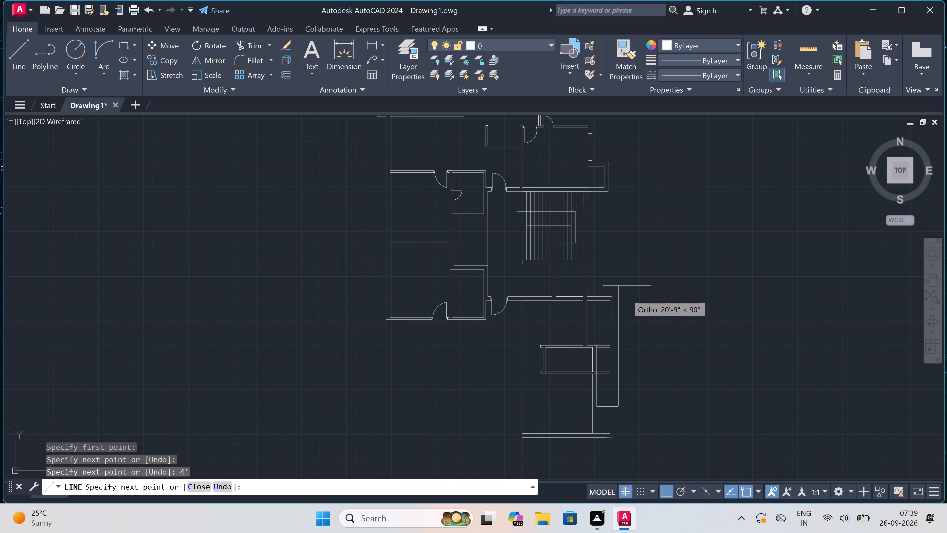
pyautogui.press('Escape')
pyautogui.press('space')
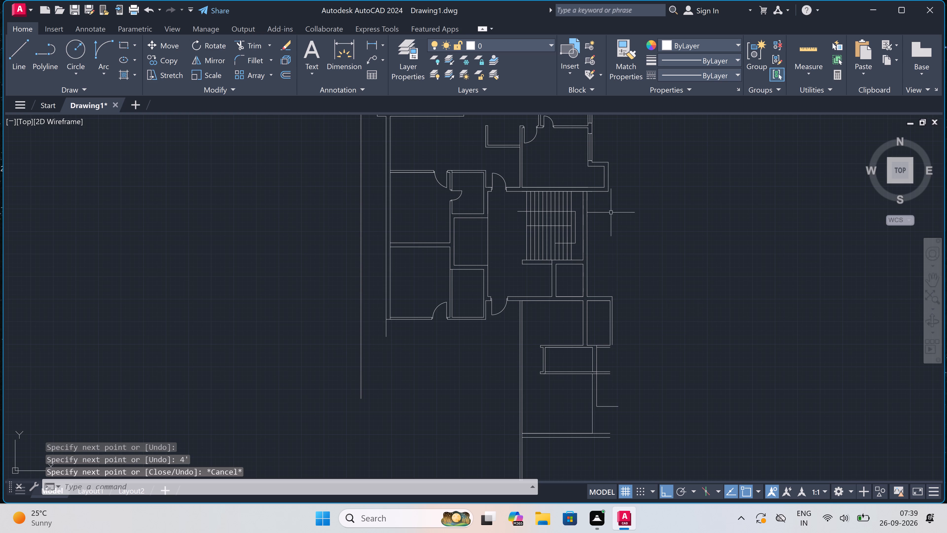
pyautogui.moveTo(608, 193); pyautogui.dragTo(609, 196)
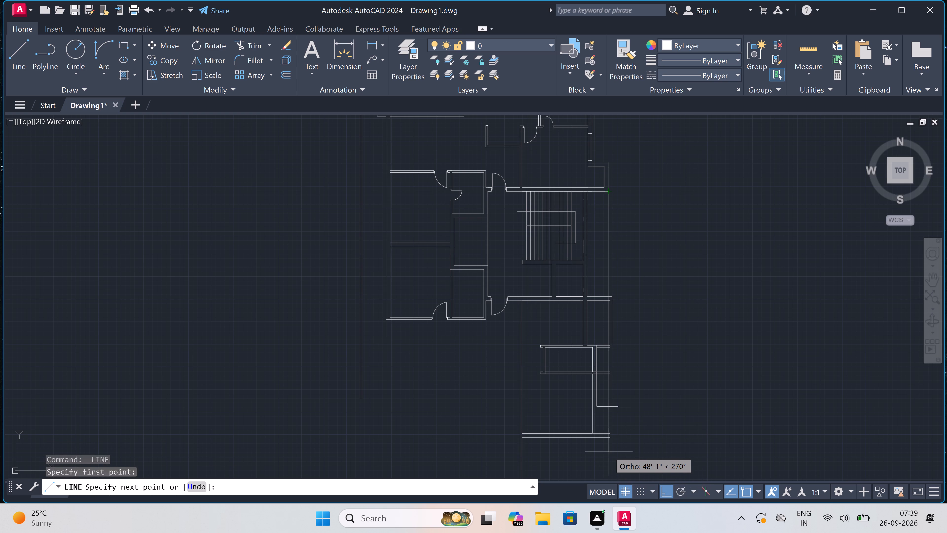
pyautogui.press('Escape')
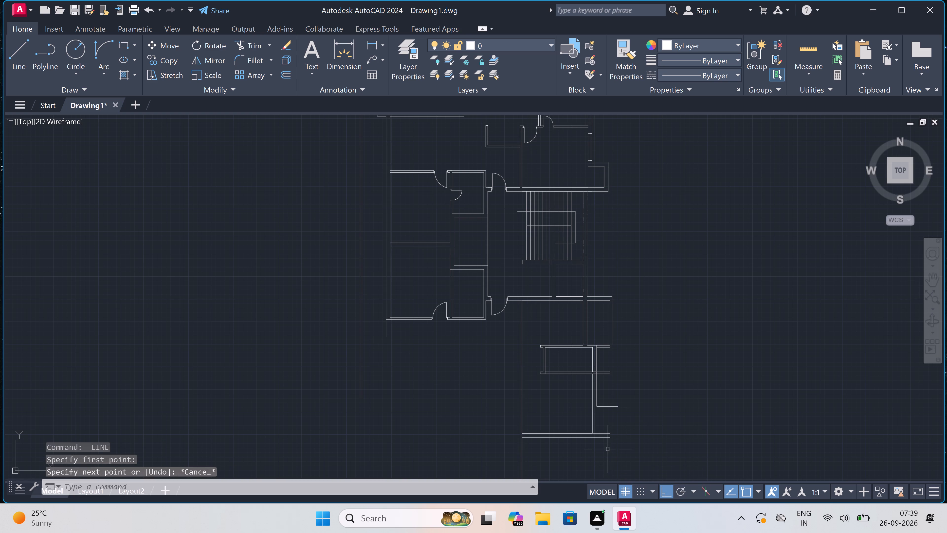
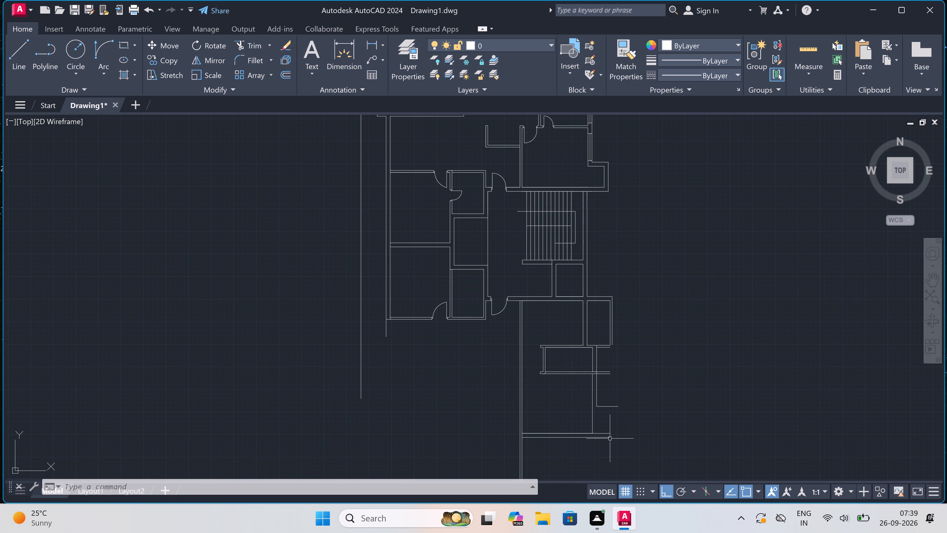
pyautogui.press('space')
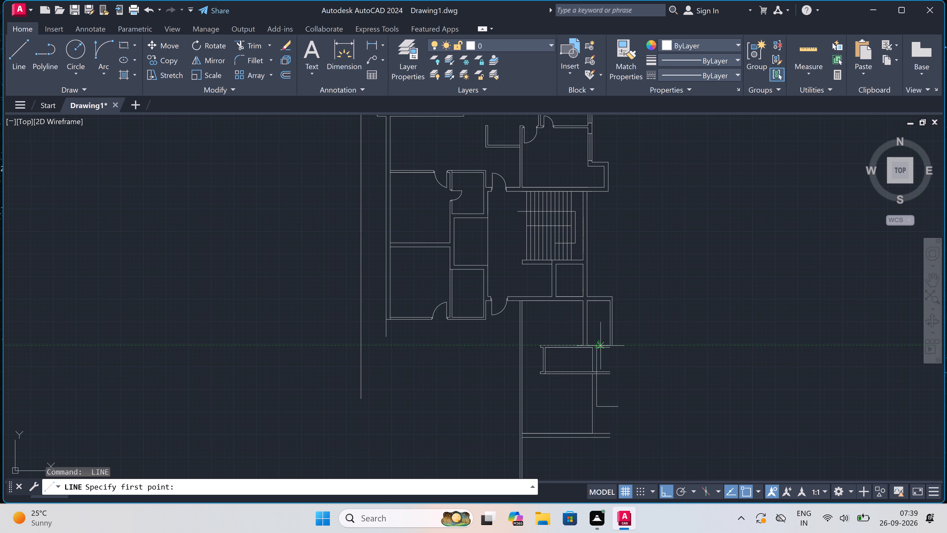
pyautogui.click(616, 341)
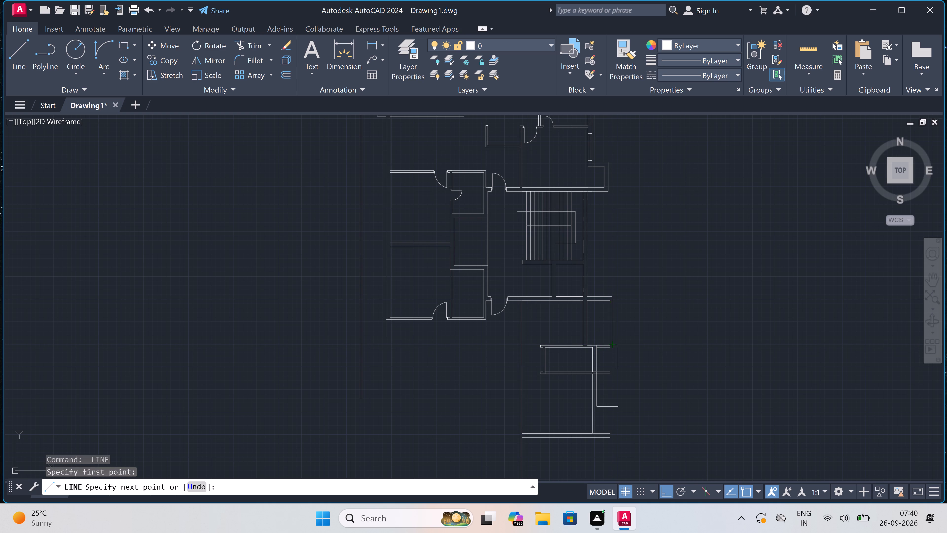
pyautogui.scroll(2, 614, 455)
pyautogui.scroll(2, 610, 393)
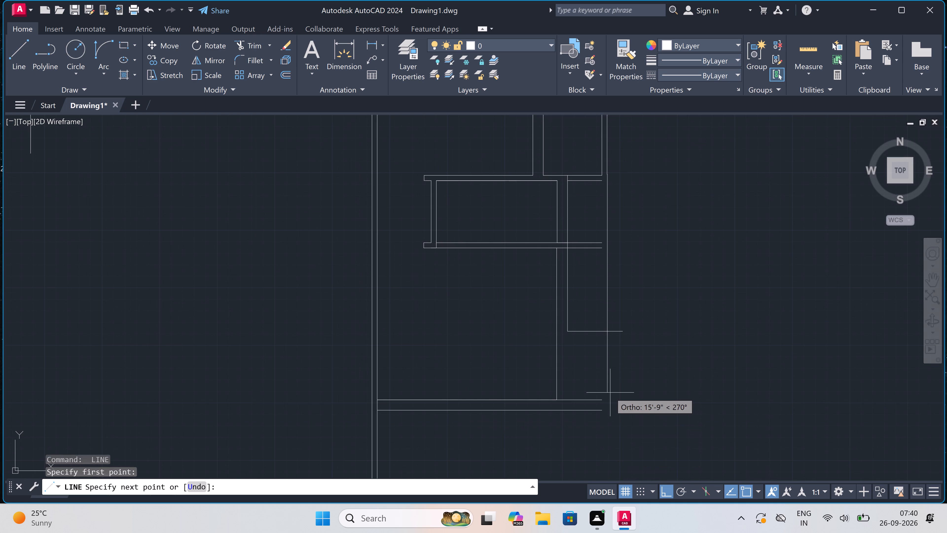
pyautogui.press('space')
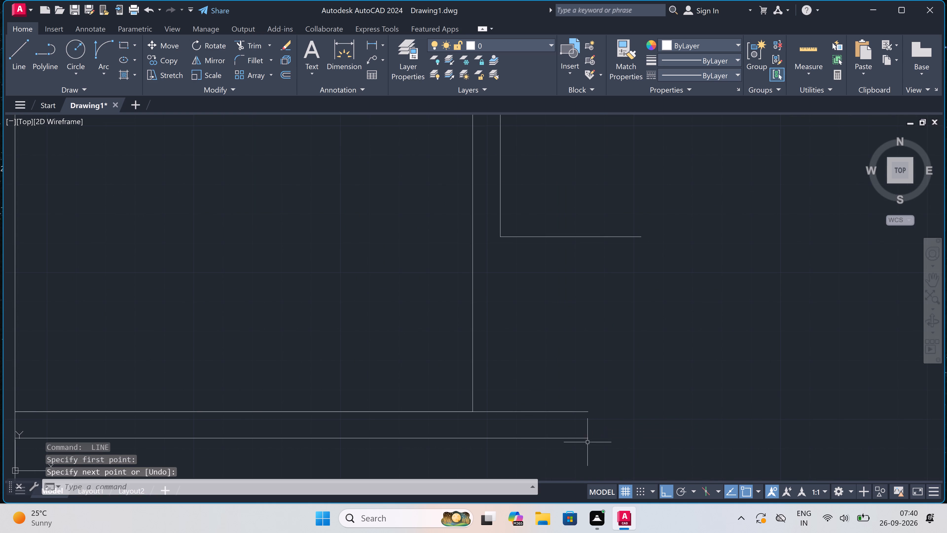
# Draw a line about 4" east from the bottom wall's lower face, up to the 4' line, 9" west, and down to the bottom wall's upper face.
pyautogui.press('space')
pyautogui.doubleClick(585, 439)
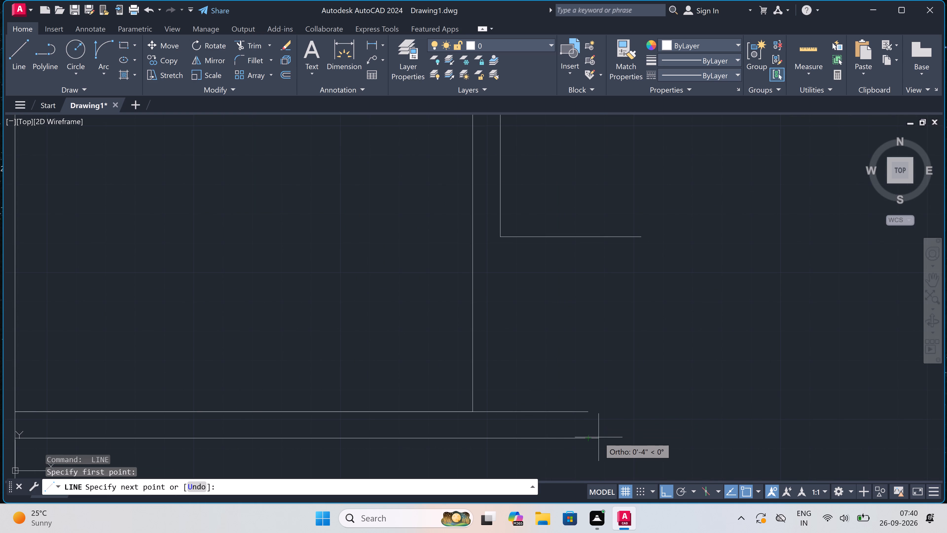
pyautogui.click(599, 437)
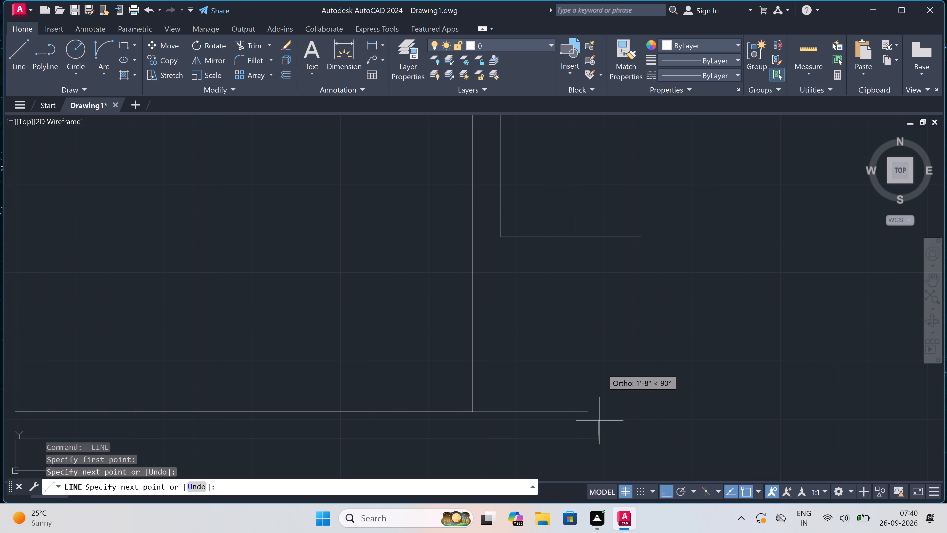
pyautogui.click(598, 236)
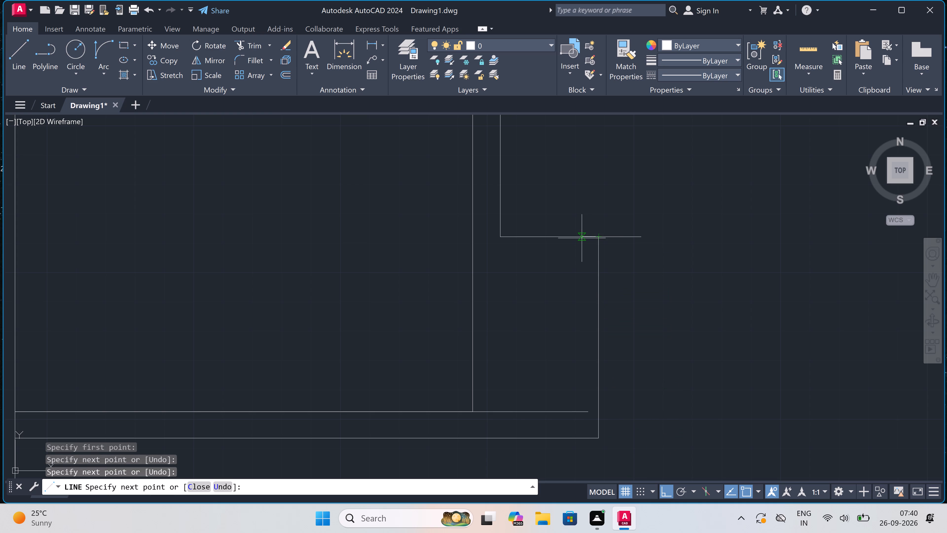
pyautogui.write('9"')
pyautogui.press('space')
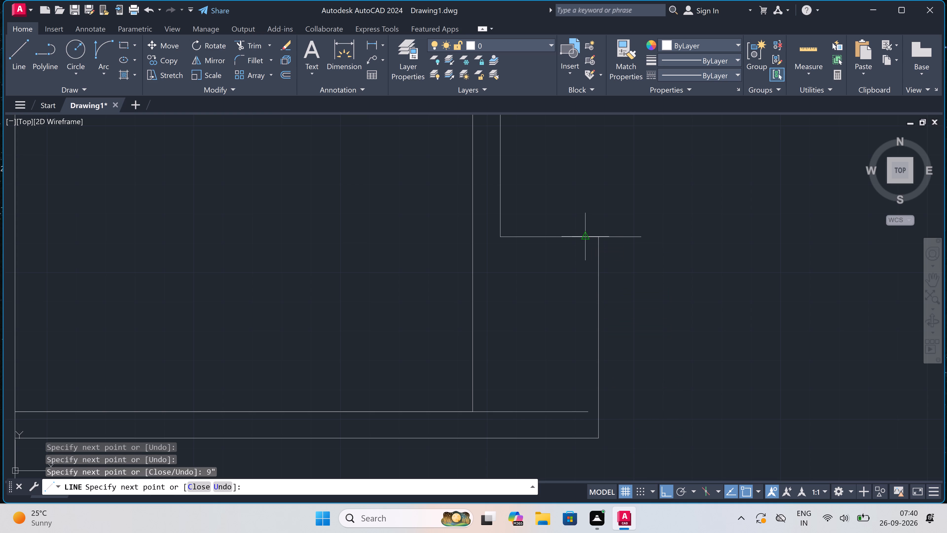
pyautogui.click(574, 409)
pyautogui.press('Escape')
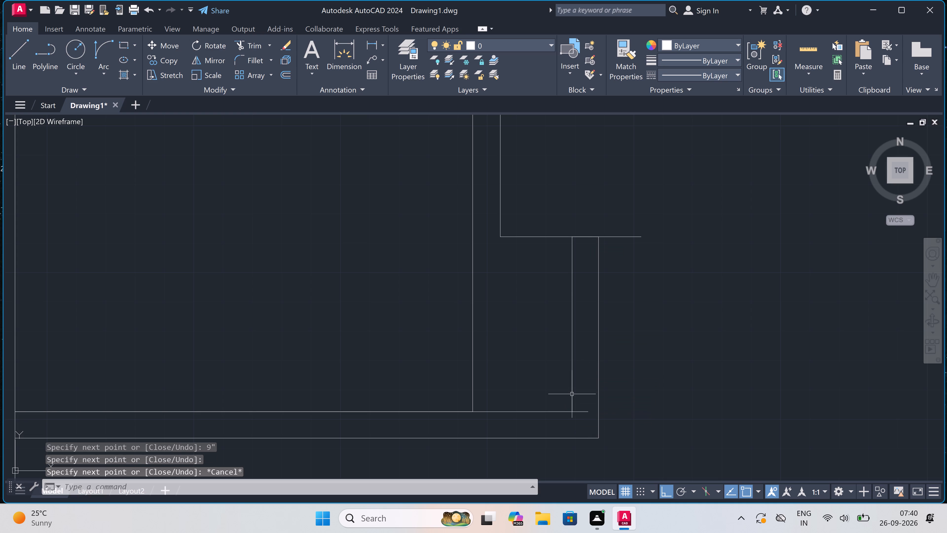
# Draw a line 9" down from the top of the new east wall's inner face, and west to the long inner vertical line.
pyautogui.press('space')
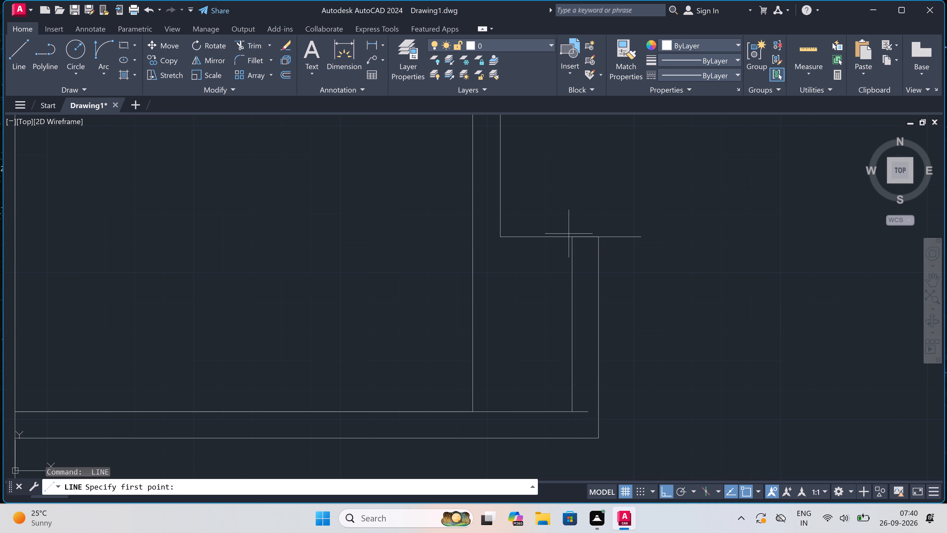
pyautogui.click(575, 240)
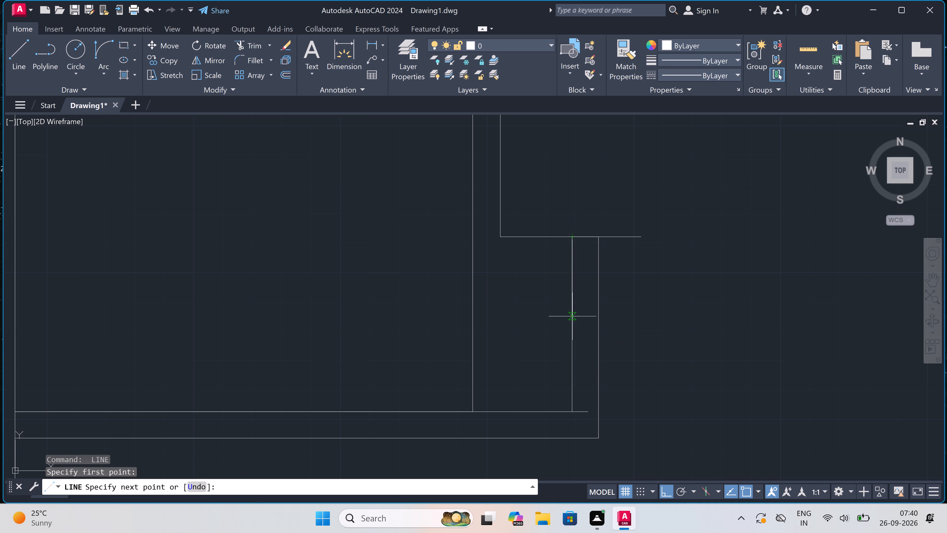
pyautogui.write('9"')
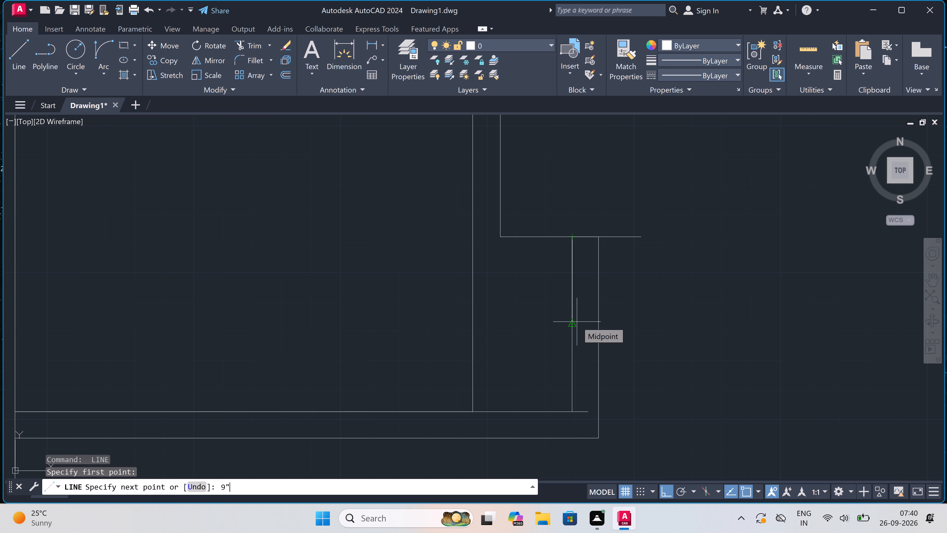
pyautogui.press('space')
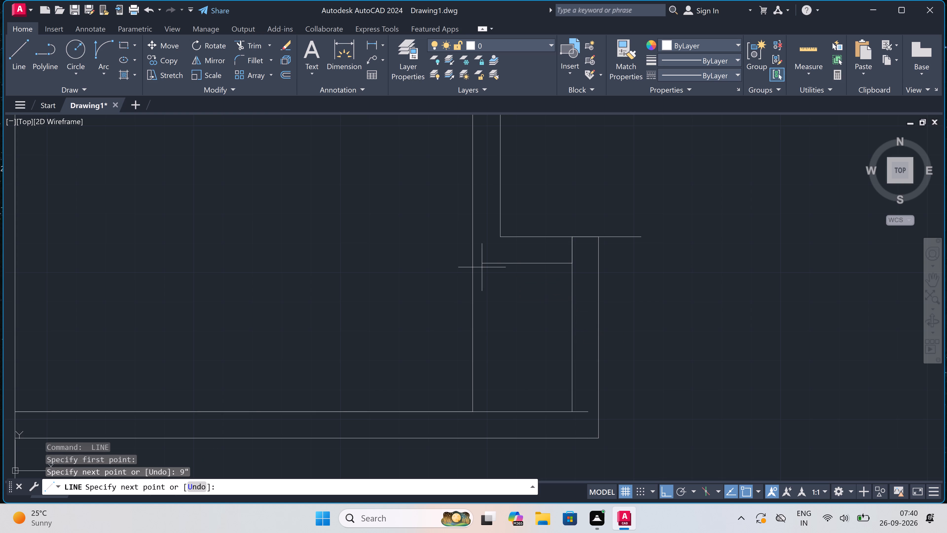
pyautogui.click(470, 266)
pyautogui.press('Escape')
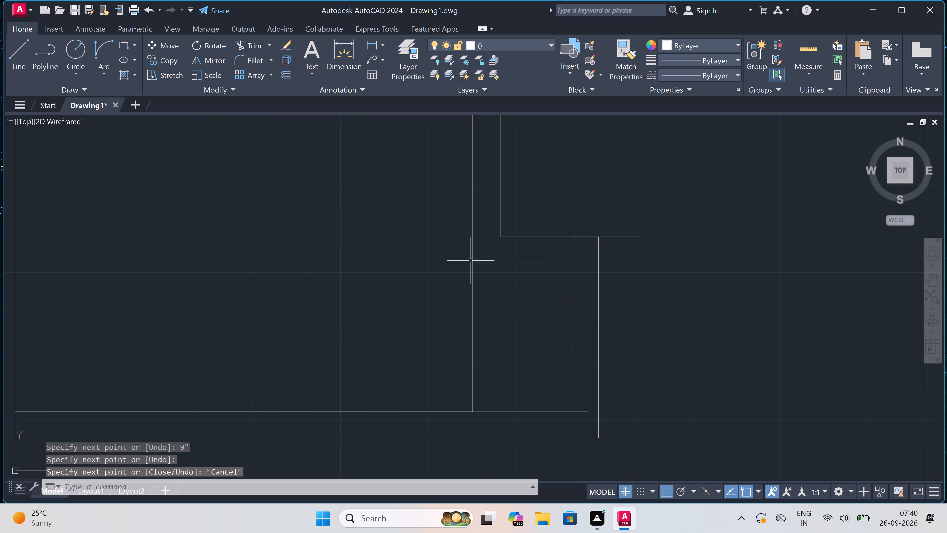
# Trim the overlapping and projecting line ends around the stepped southeast walls to leave clean 9" wall corners.
pyautogui.write('tr')
pyautogui.press('space')
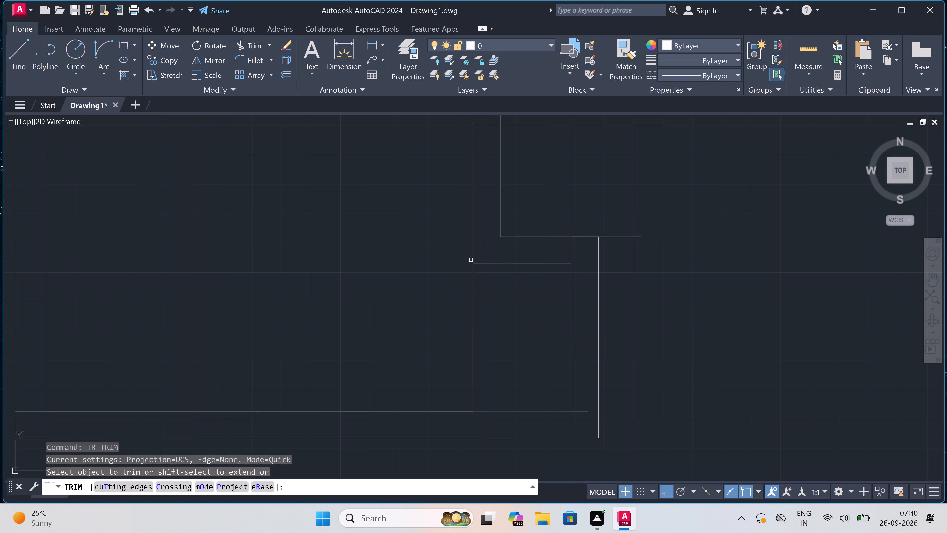
pyautogui.click(475, 279)
pyautogui.click(460, 285)
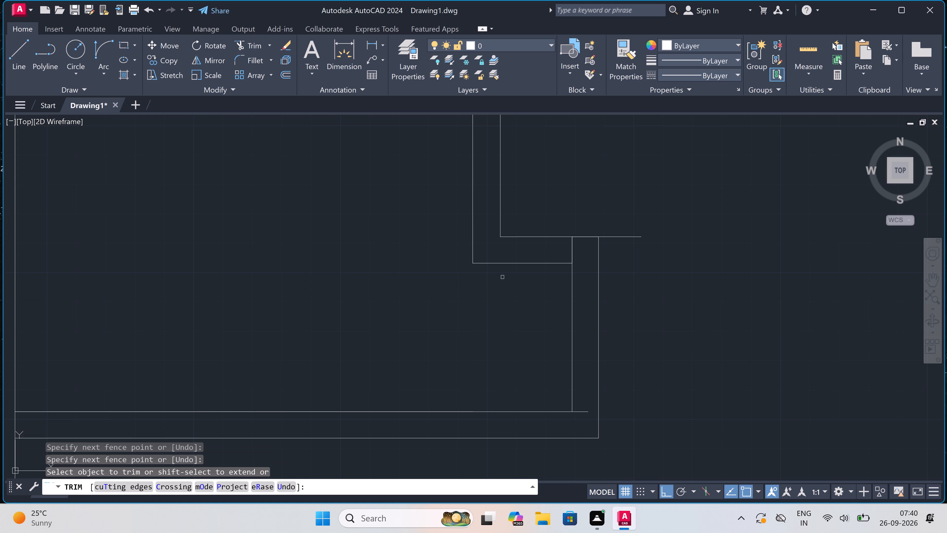
pyautogui.moveTo(552, 249); pyautogui.dragTo(554, 249)
pyautogui.click(578, 245)
pyautogui.click(621, 246)
pyautogui.doubleClick(624, 227)
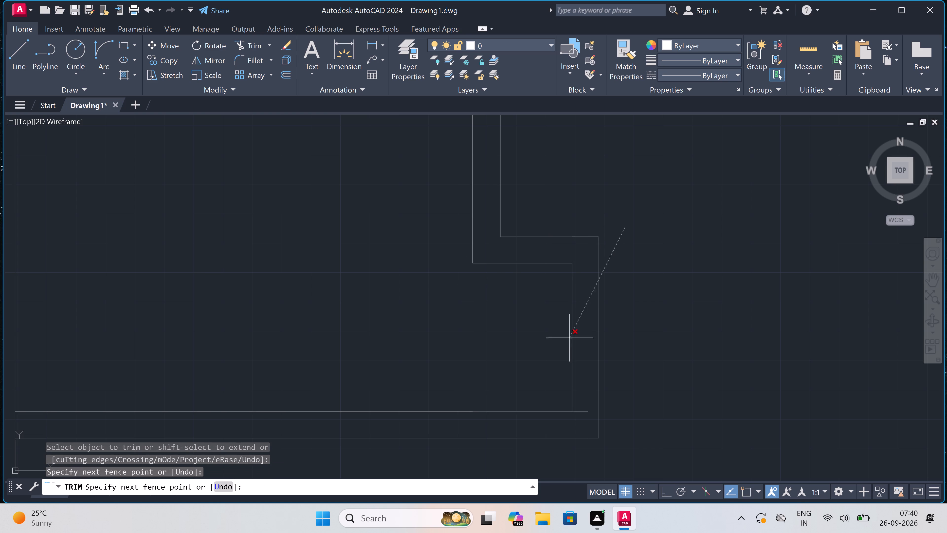
pyautogui.click(637, 350)
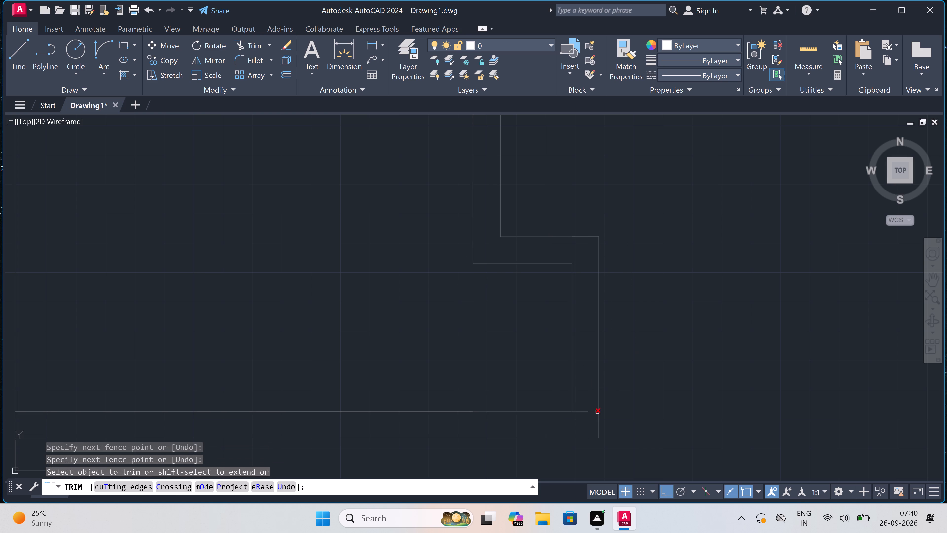
pyautogui.click(583, 413)
# Trim both faces of the small room's lower wall where they cross and project east past the 9" east wall.
pyautogui.scroll(-2, 590, 368)
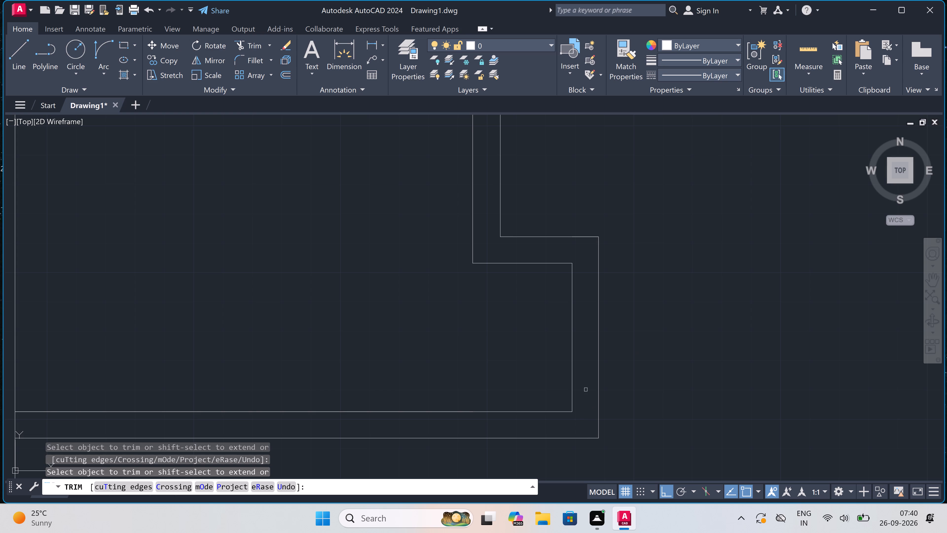
pyautogui.scroll(-2, 590, 362)
pyautogui.scroll(1, 572, 302)
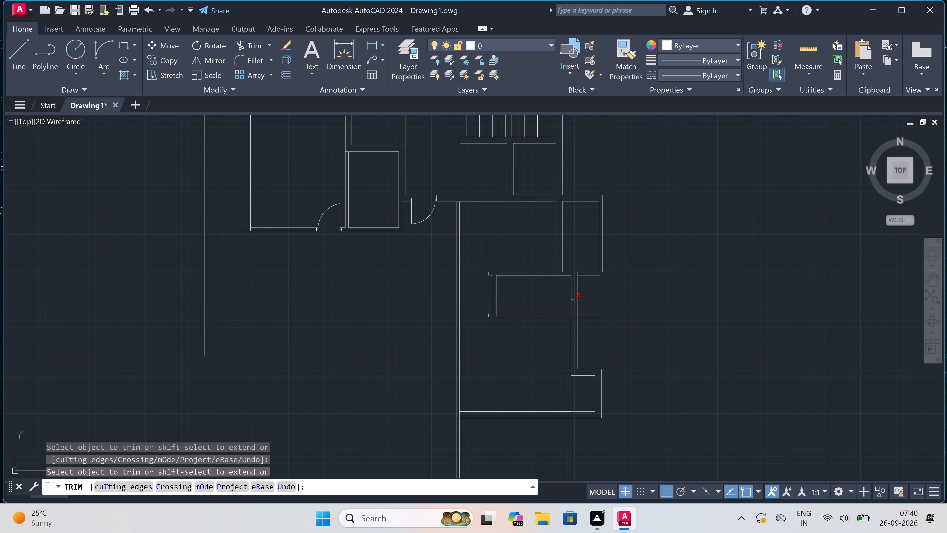
pyautogui.scroll(2, 572, 311)
pyautogui.click(575, 311)
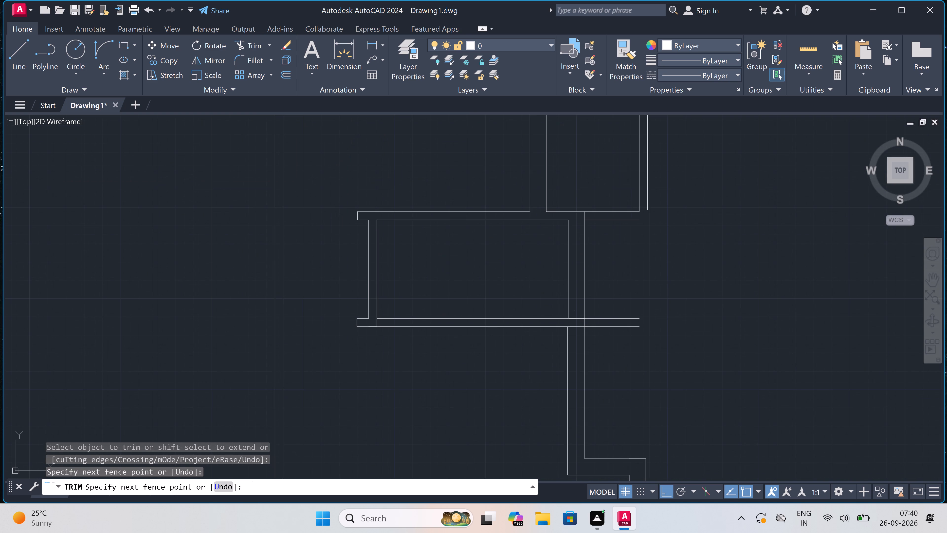
pyautogui.click(576, 339)
pyautogui.click(603, 343)
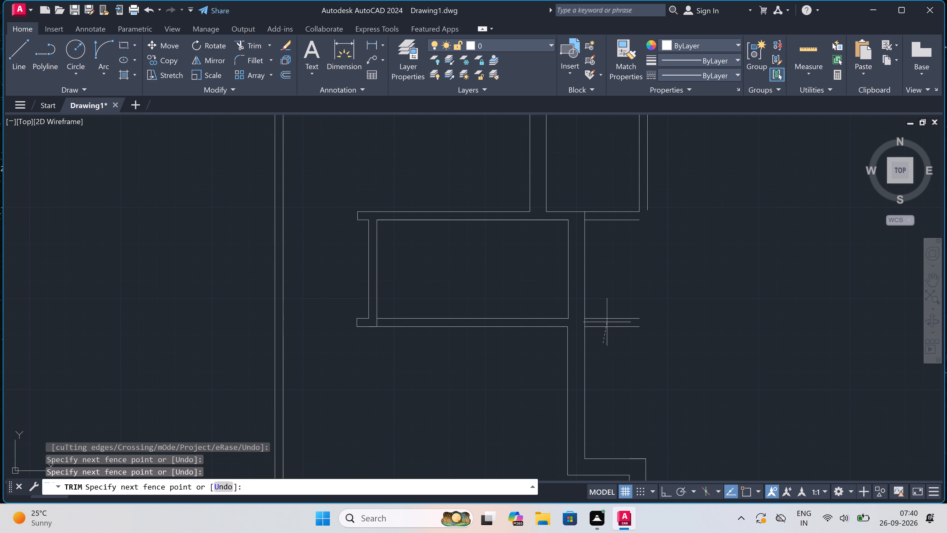
pyautogui.click(611, 308)
# Trim the east wall's outer face where it crosses the thickness of the small room's upper wall.
pyautogui.scroll(-2, 611, 308)
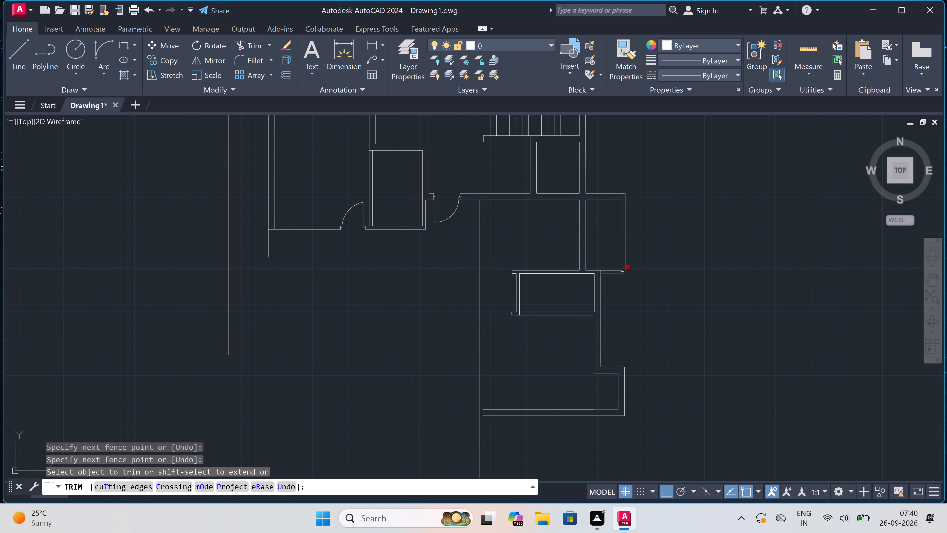
pyautogui.scroll(3, 620, 271)
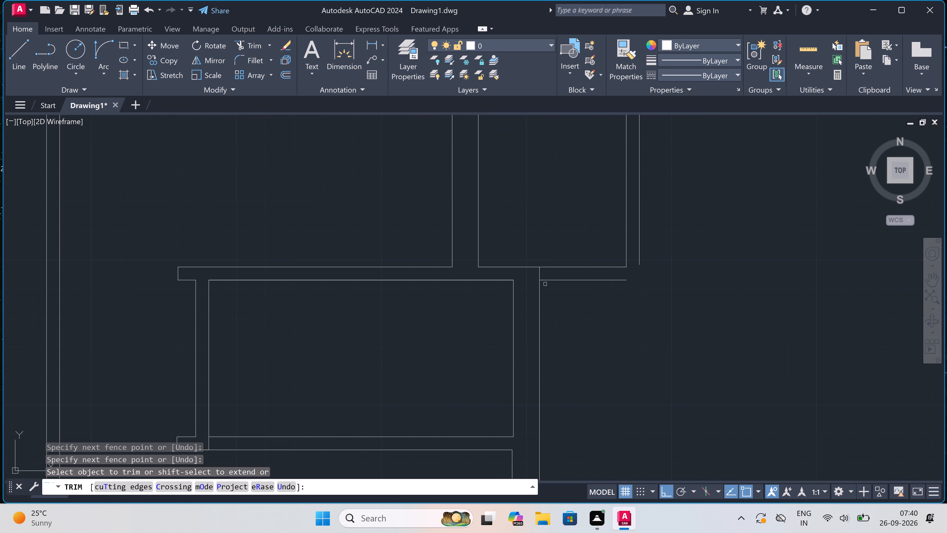
pyautogui.scroll(2, 529, 275)
pyautogui.moveTo(529, 274); pyautogui.dragTo(541, 273)
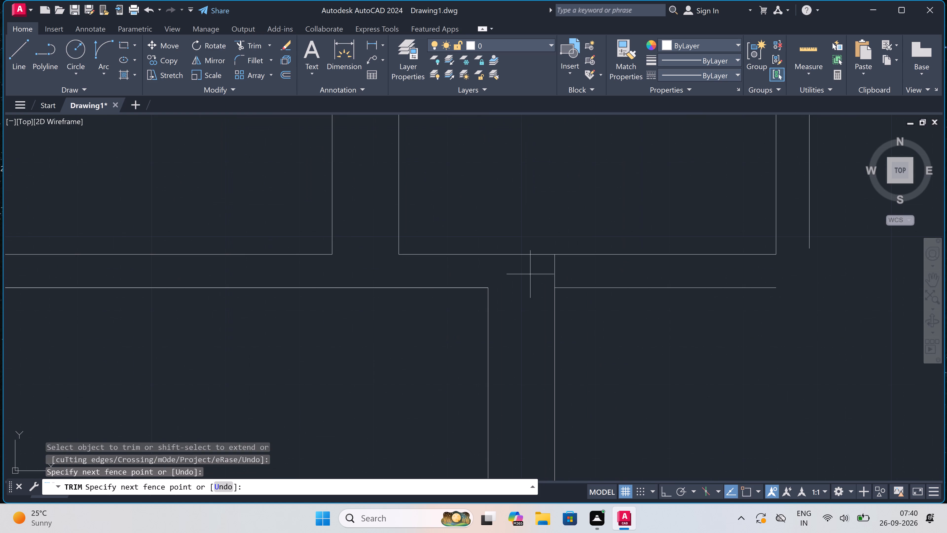
pyautogui.doubleClick(593, 273)
pyautogui.click(521, 280)
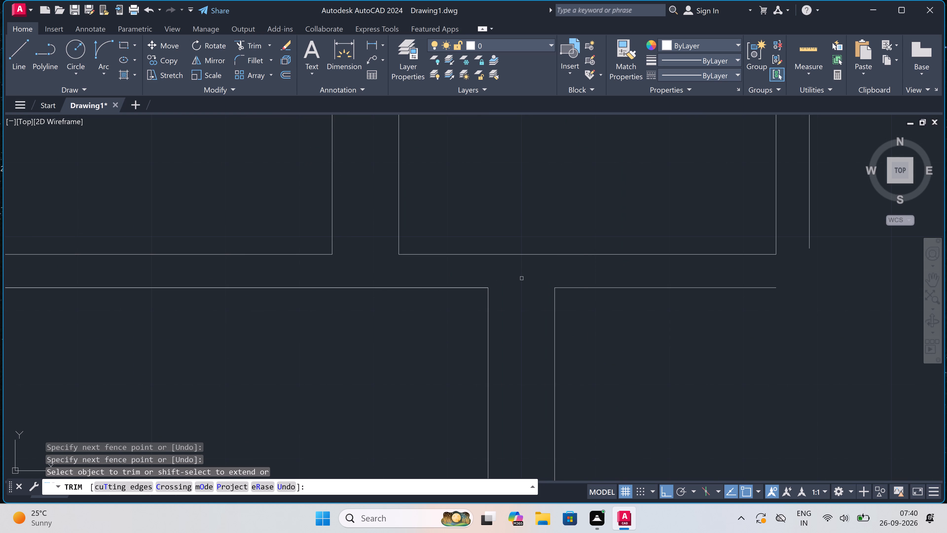
pyautogui.press('Escape')
# Draw a line east from the upper wall's lower face to align with the adjoining room's outer east face, and up to that face's lower end.
pyautogui.scroll(-2, 523, 278)
pyautogui.scroll(1, 651, 258)
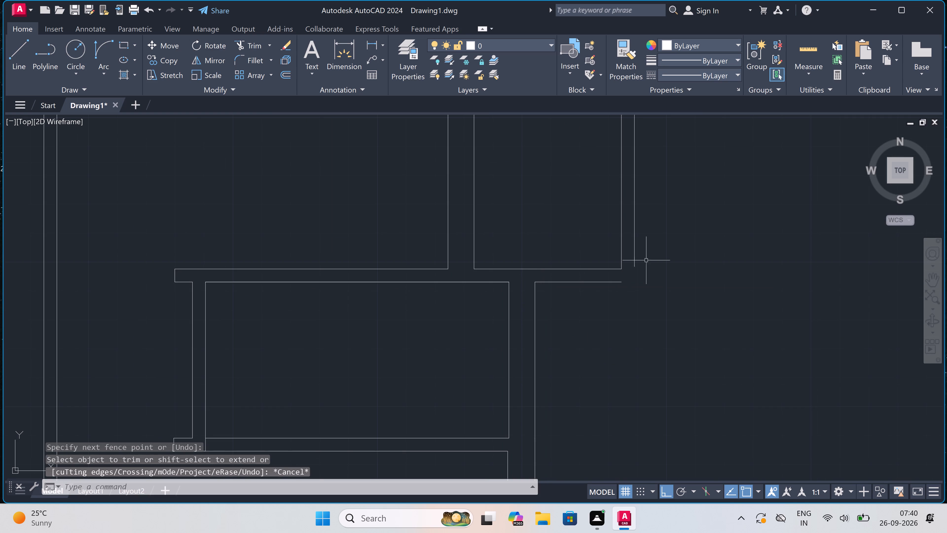
pyautogui.scroll(1, 652, 258)
pyautogui.press('l')
pyautogui.press('space')
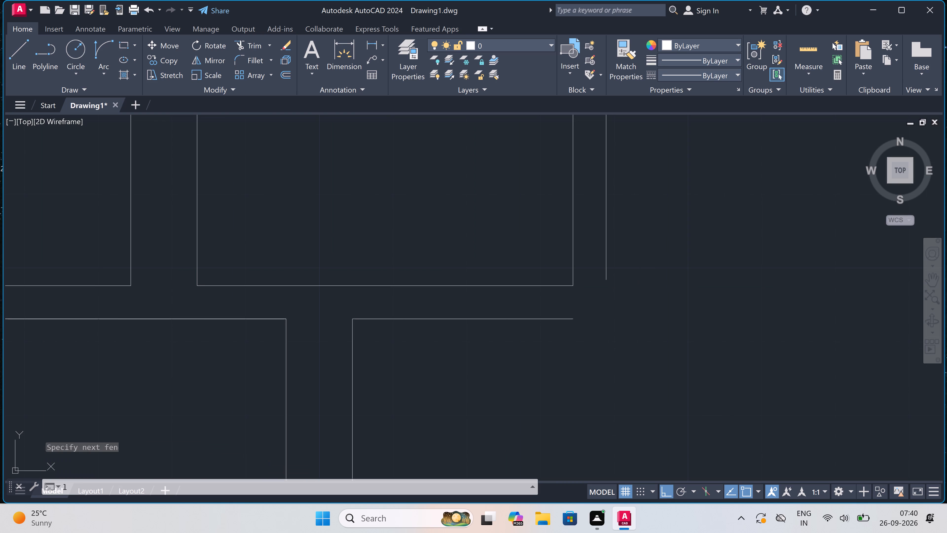
pyautogui.click(573, 317)
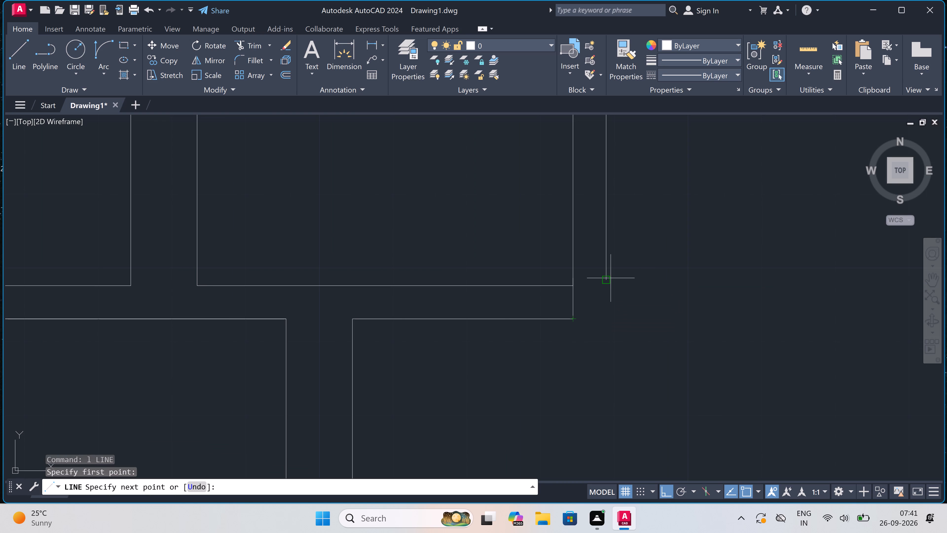
pyautogui.click(608, 319)
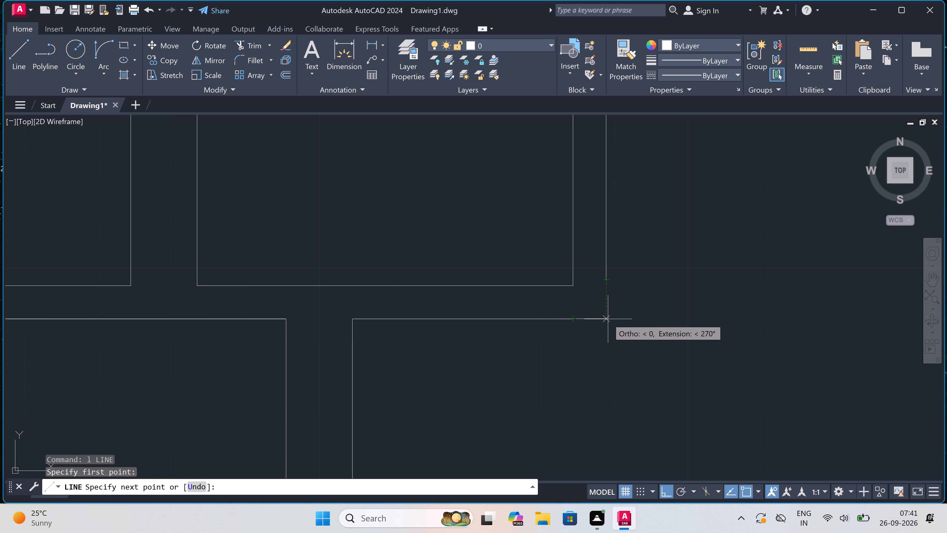
pyautogui.click(610, 281)
pyautogui.press('Escape')
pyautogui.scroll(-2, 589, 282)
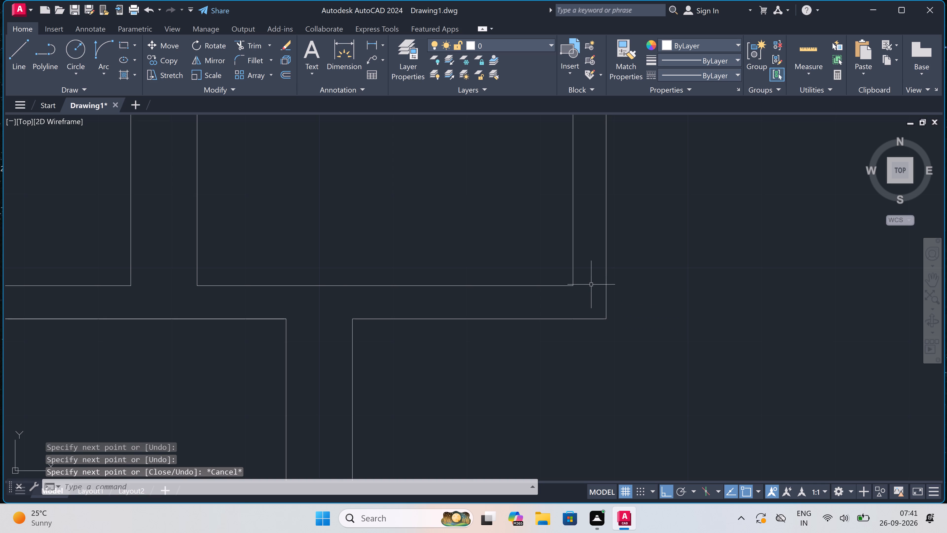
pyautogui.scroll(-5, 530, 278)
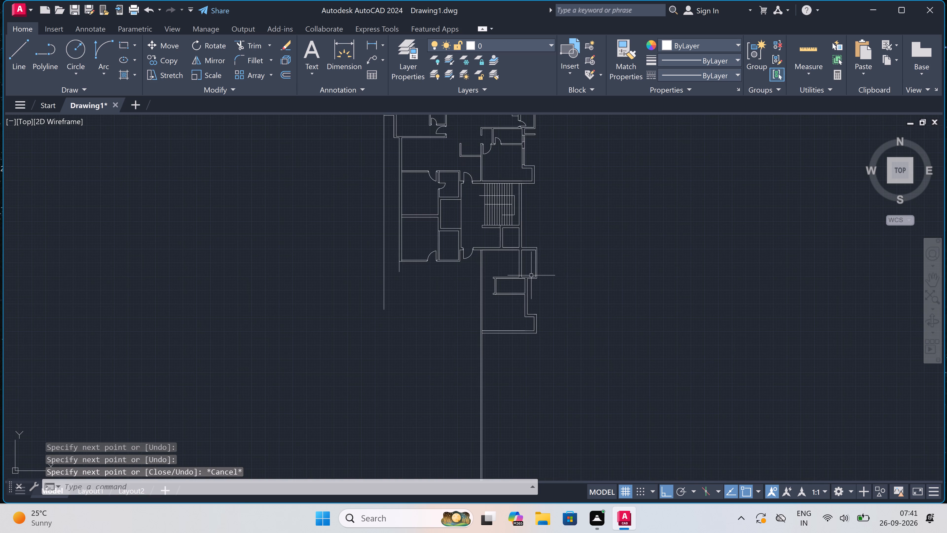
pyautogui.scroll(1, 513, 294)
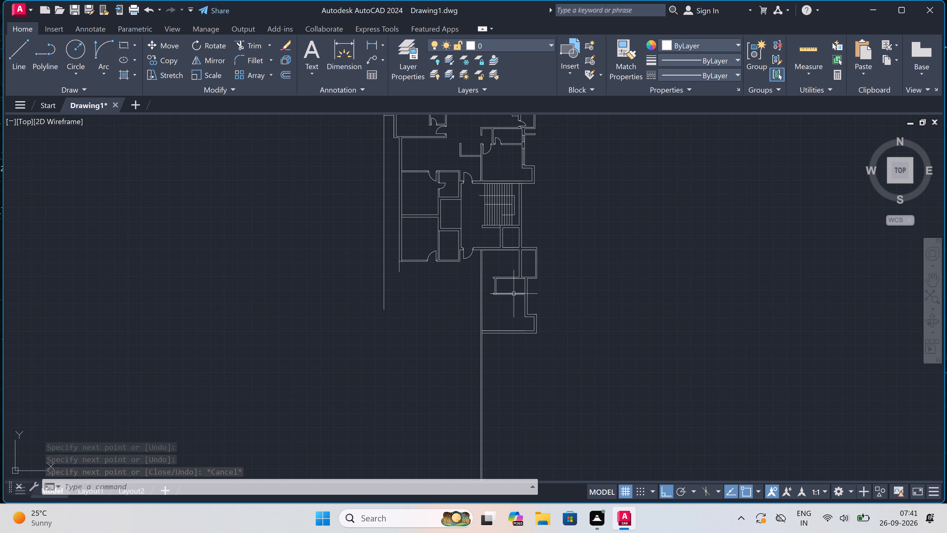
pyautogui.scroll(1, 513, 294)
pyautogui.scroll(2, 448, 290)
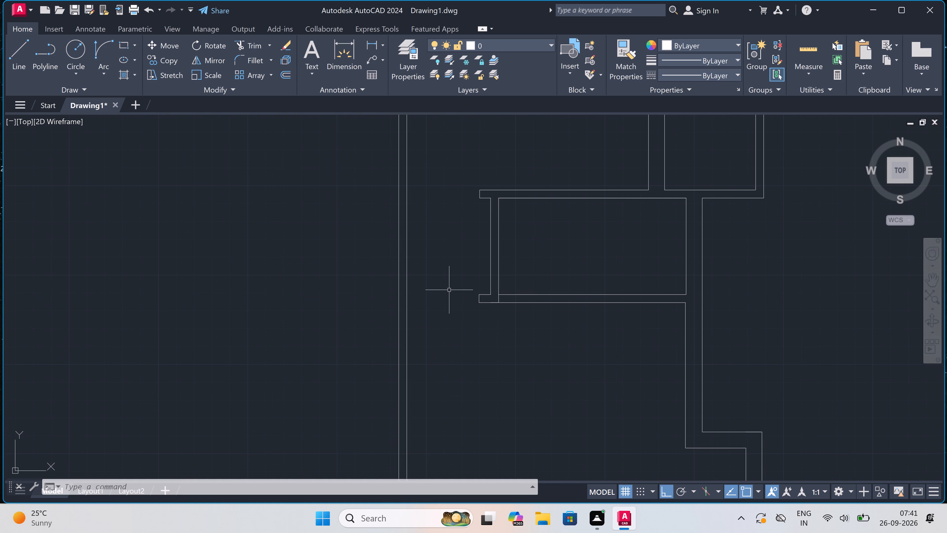
# Draw lines west from the small room's lower wall end, upper face to the long wall's far face, lower face to its near face.
pyautogui.scroll(2, 450, 289)
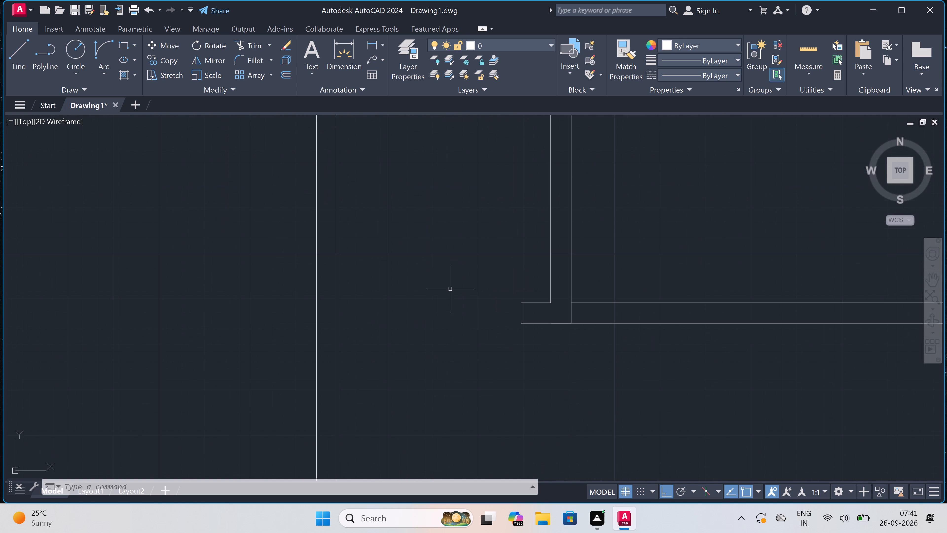
pyautogui.press('l')
pyautogui.press('space')
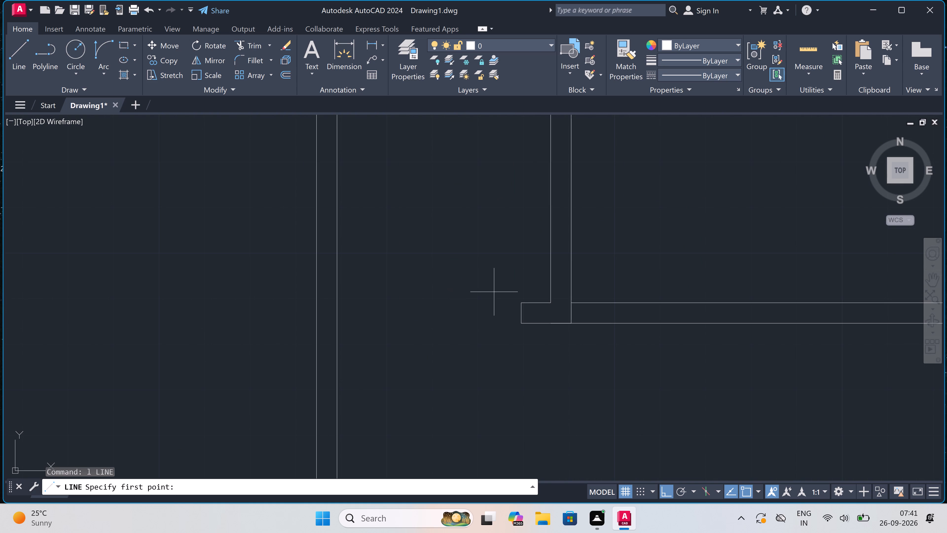
pyautogui.click(523, 301)
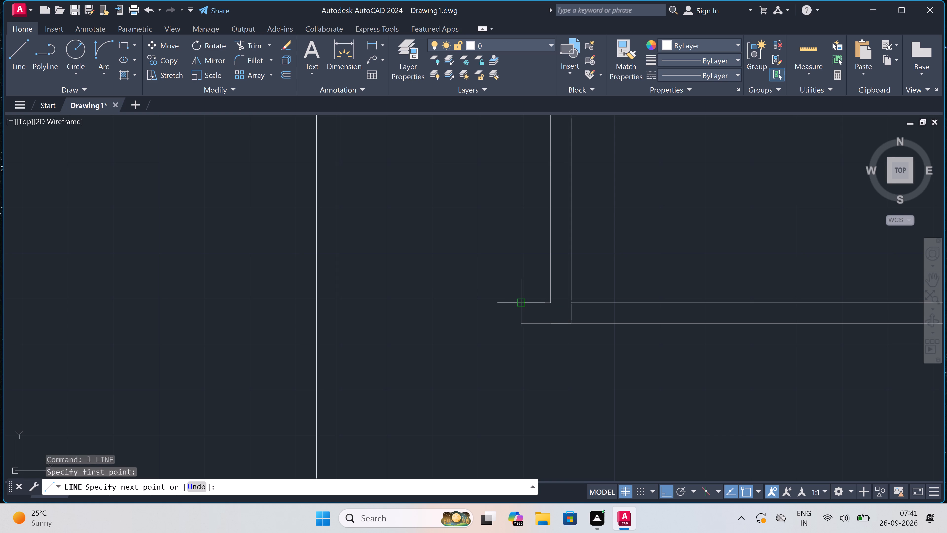
pyautogui.click(316, 304)
pyautogui.press('Escape')
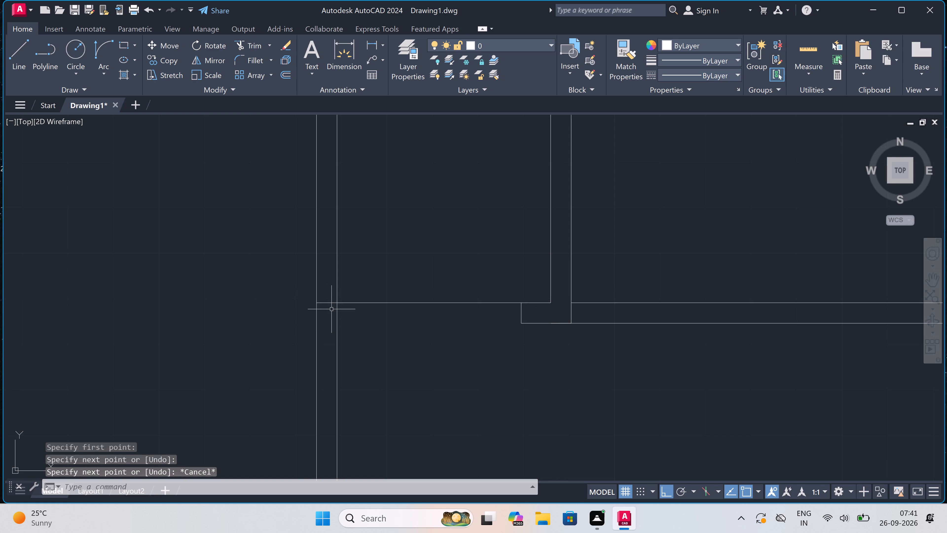
pyautogui.press('space')
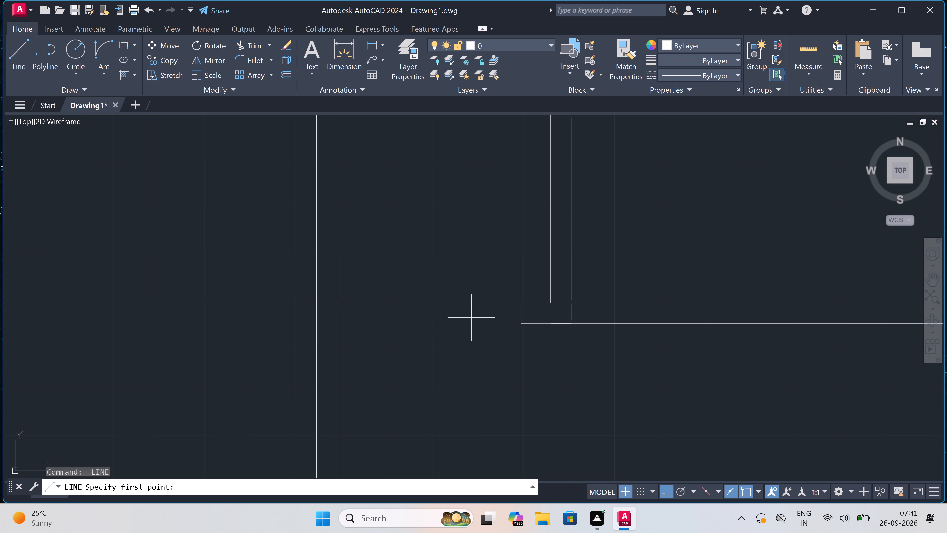
pyautogui.click(522, 320)
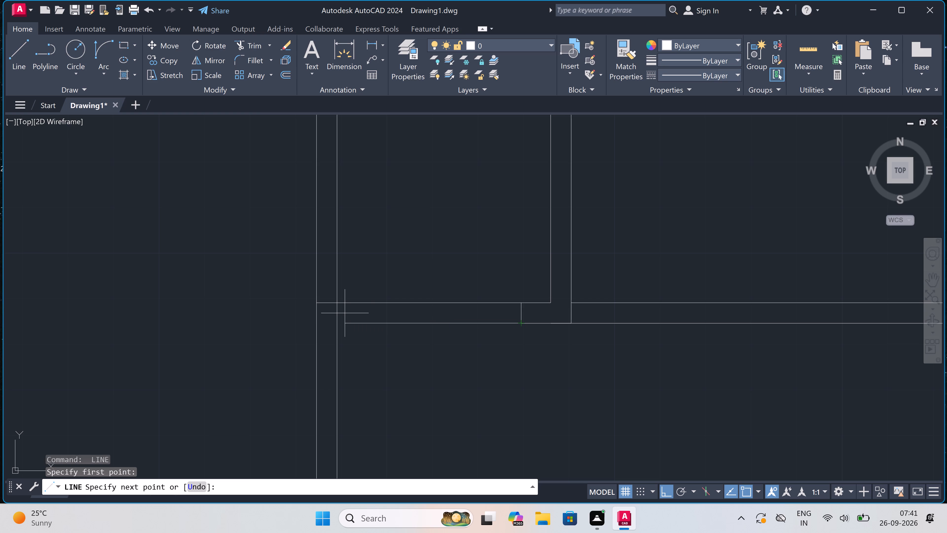
pyautogui.click(339, 319)
pyautogui.press('Escape')
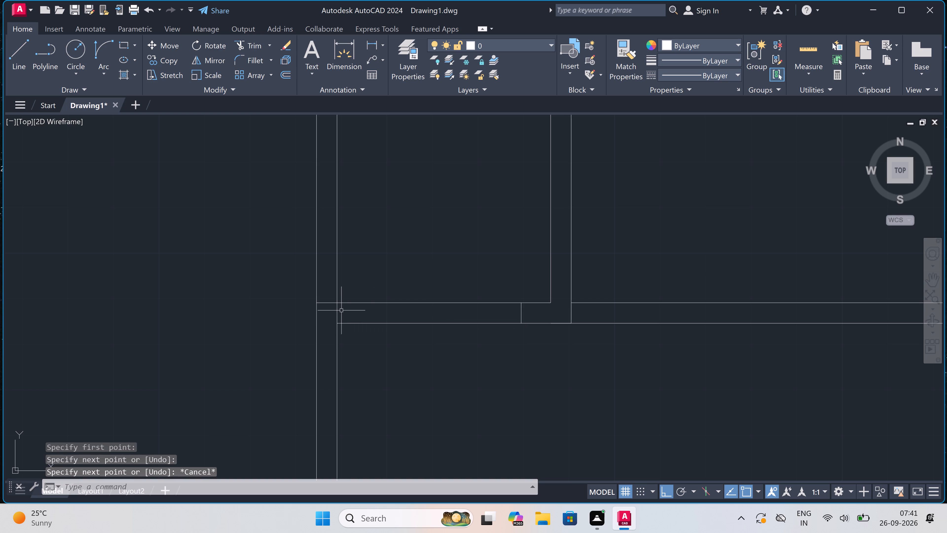
# Draw a jamb line across the new wall near the long west wall, with a 2" frame offset and a 3' door leaf running south.
pyautogui.press('space')
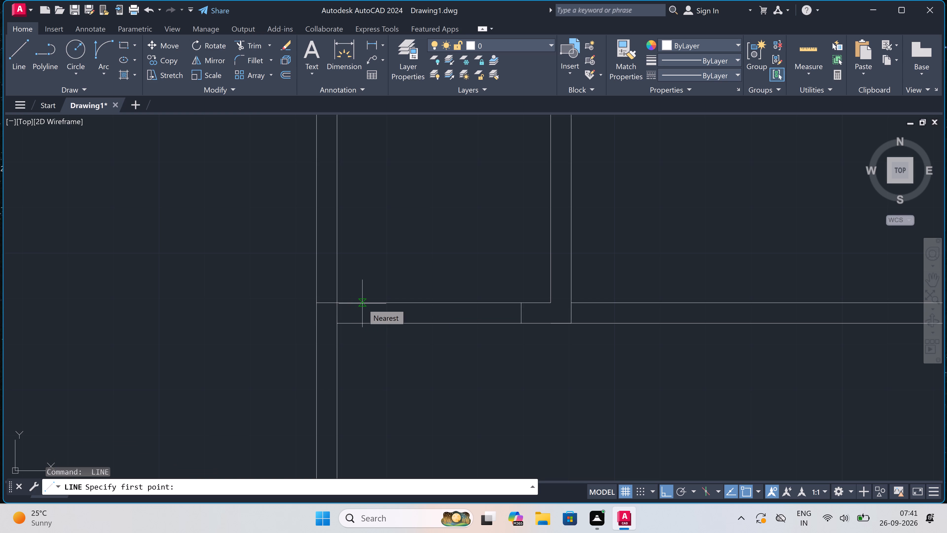
pyautogui.click(362, 304)
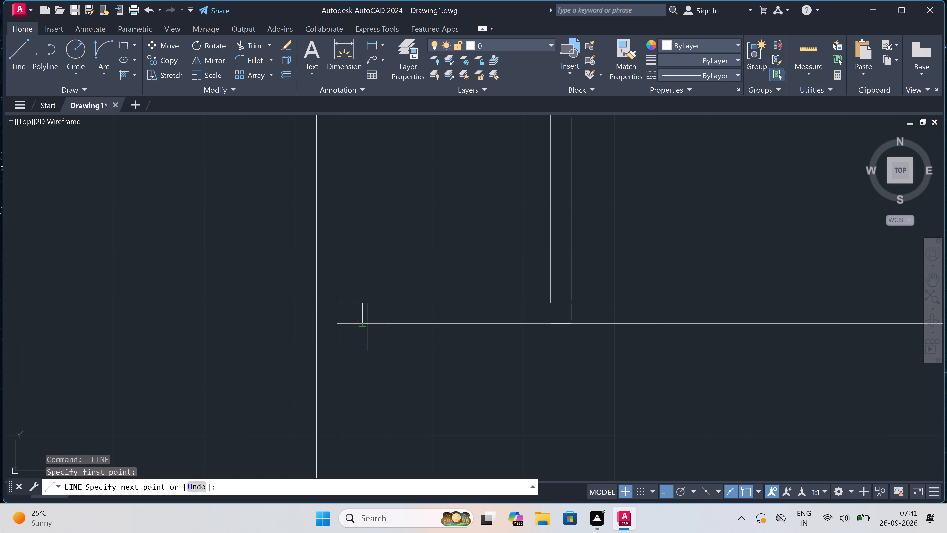
pyautogui.click(363, 325)
pyautogui.moveTo(363, 313); pyautogui.dragTo(378, 313)
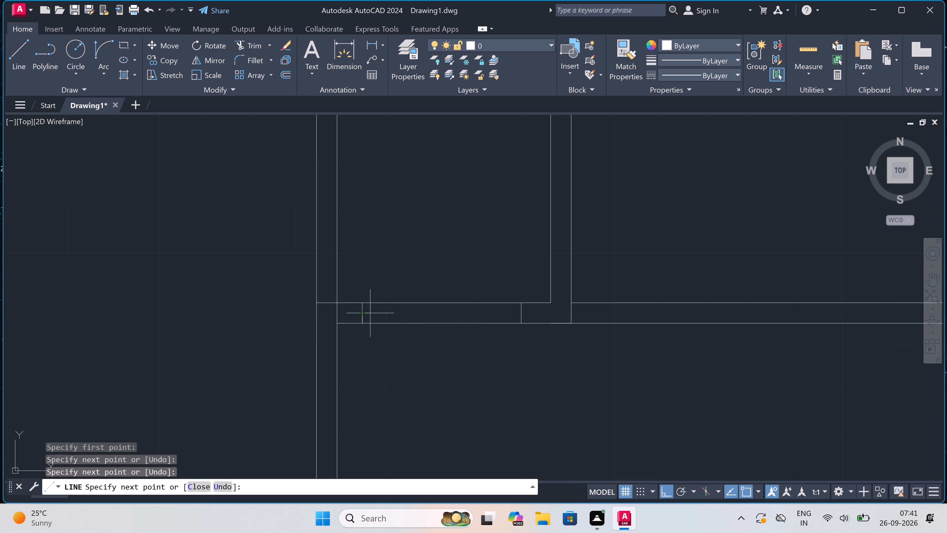
pyautogui.write('2"')
pyautogui.press('space')
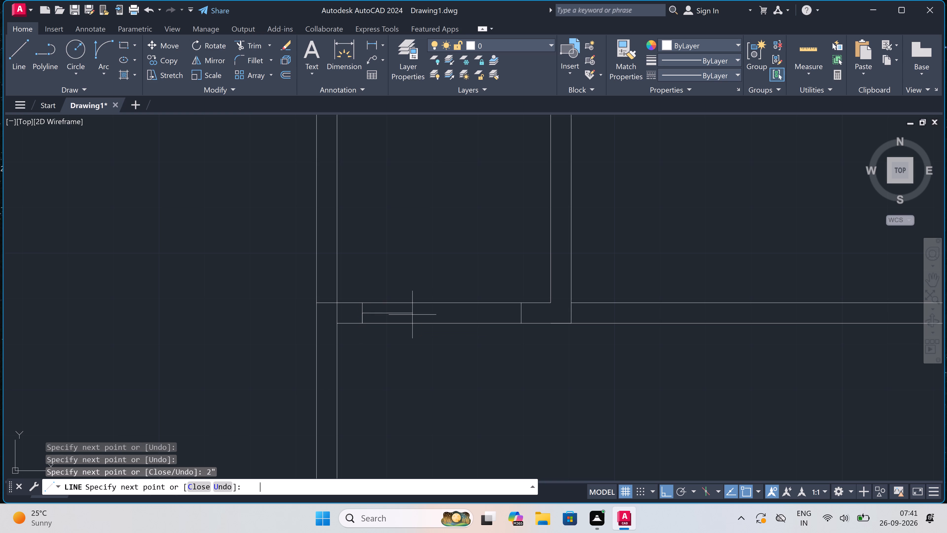
pyautogui.write("3'")
pyautogui.press('space')
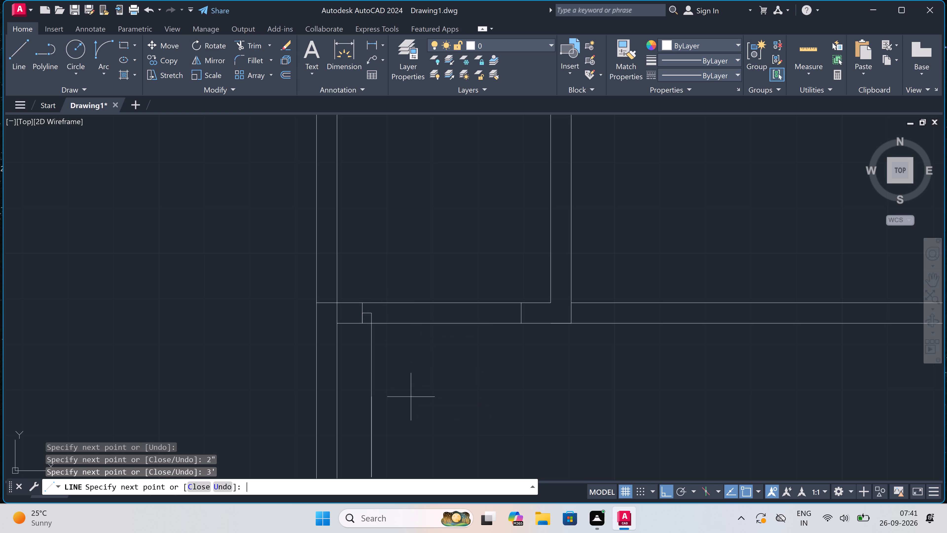
pyautogui.press('Escape')
# Draw a 2" frame line west from the midpoint of the opposite door jamb.
pyautogui.press('space')
pyautogui.scroll(-1, 496, 324)
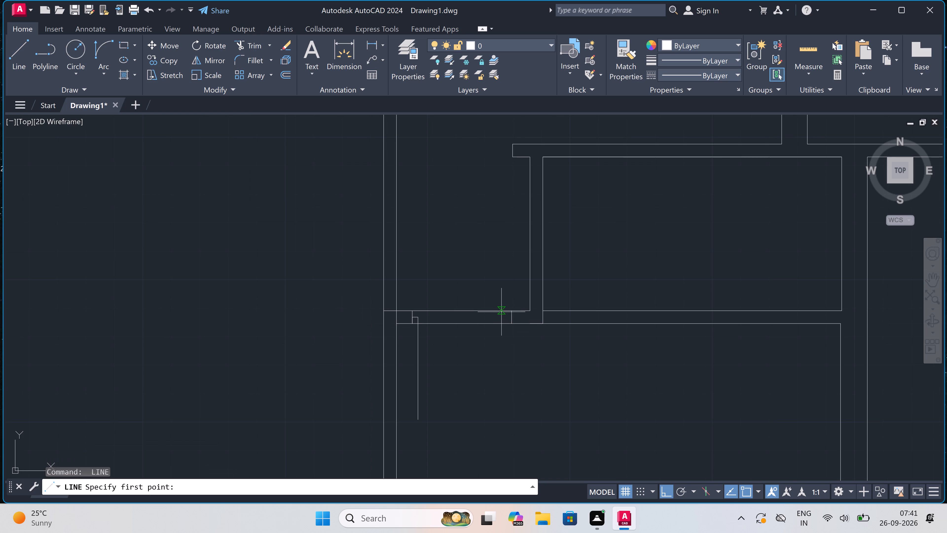
pyautogui.scroll(1, 512, 317)
pyautogui.click(512, 317)
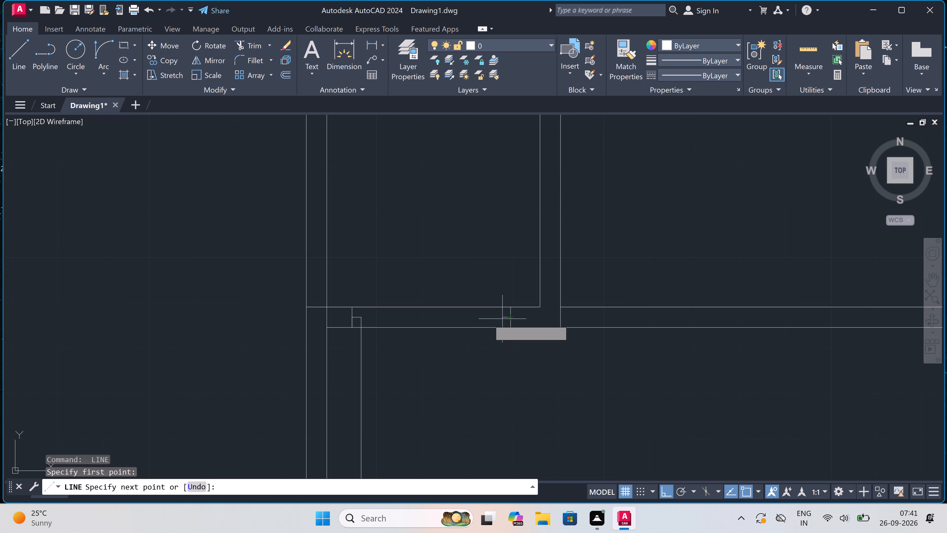
pyautogui.write('2"')
pyautogui.press('space')
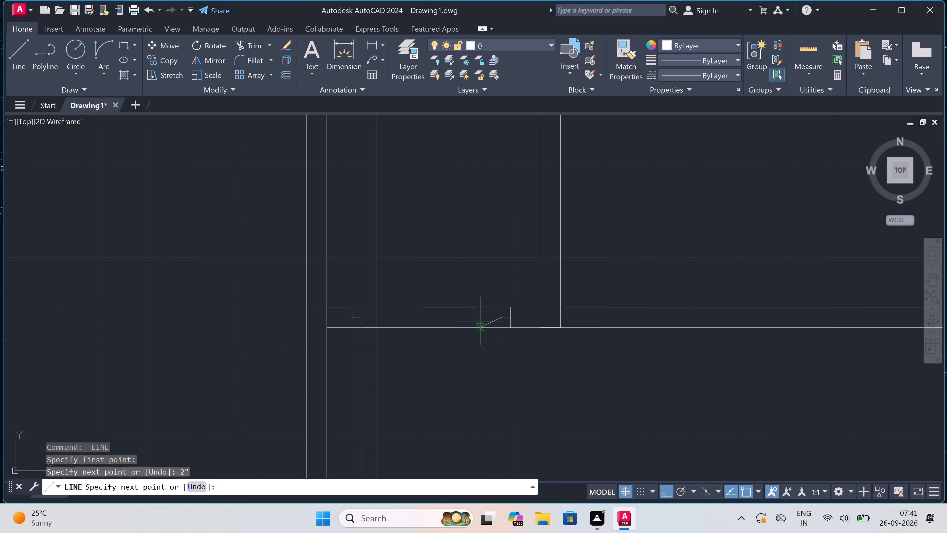
pyautogui.press('Escape')
# Draw the door swing as a start-end-direction arc from the leaf's lower end to the opposite jamb's frame line.
pyautogui.scroll(-3, 373, 154)
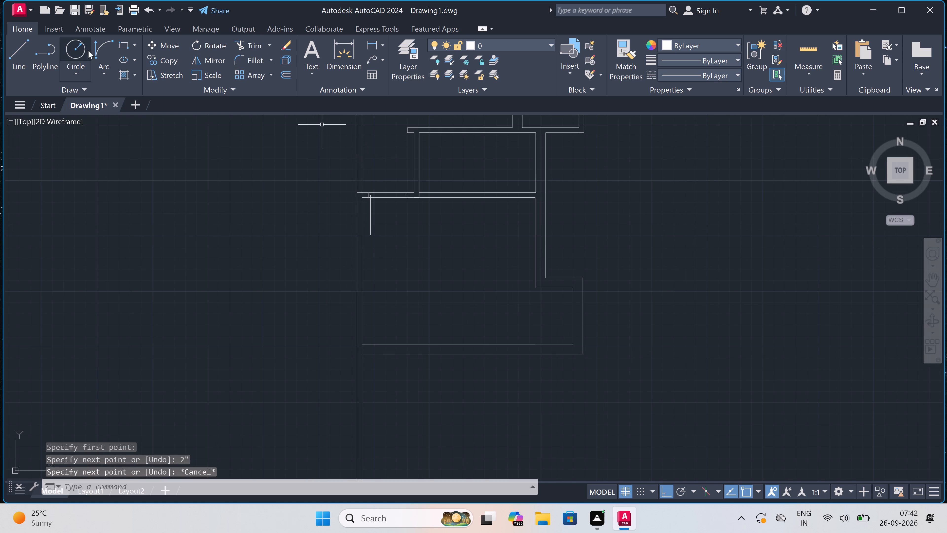
pyautogui.click(102, 47)
pyautogui.scroll(2, 342, 189)
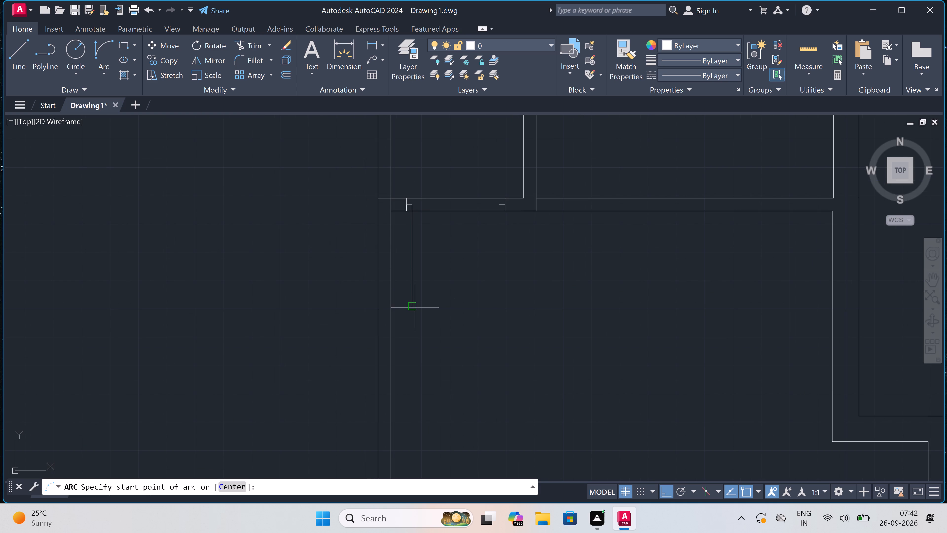
pyautogui.moveTo(415, 308); pyautogui.dragTo(426, 301)
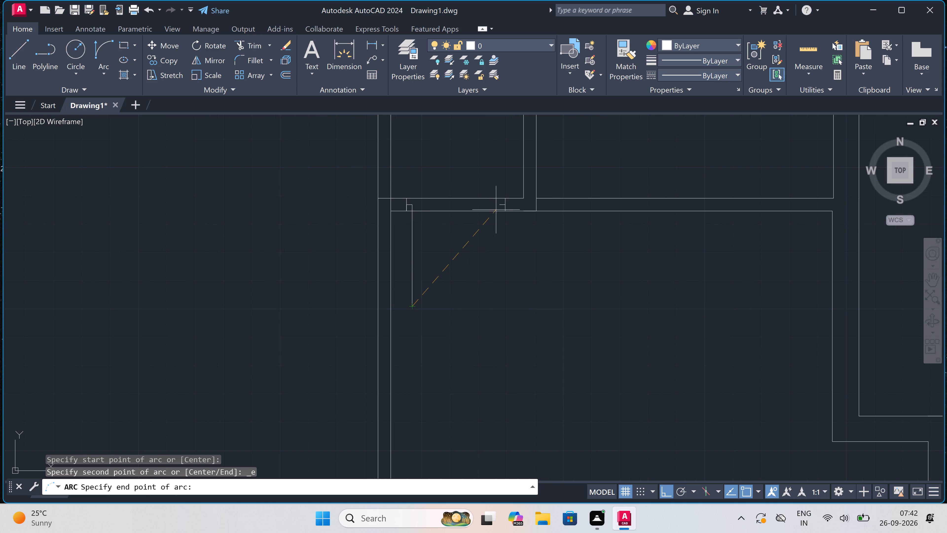
pyautogui.click(498, 205)
pyautogui.click(524, 256)
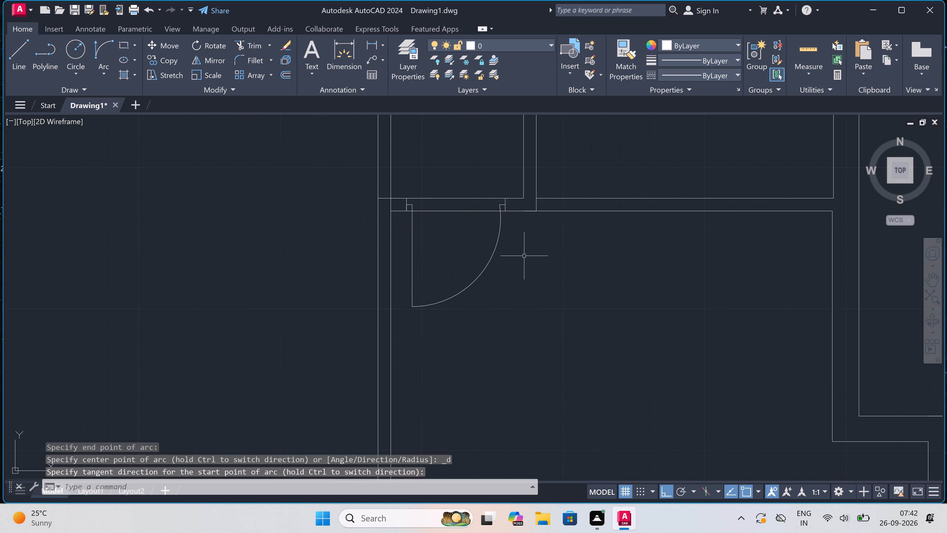
# Trim both wall faces between the two jambs to clear the door opening.
pyautogui.press('t')
pyautogui.press('r')
pyautogui.press('space')
pyautogui.scroll(-2, 527, 248)
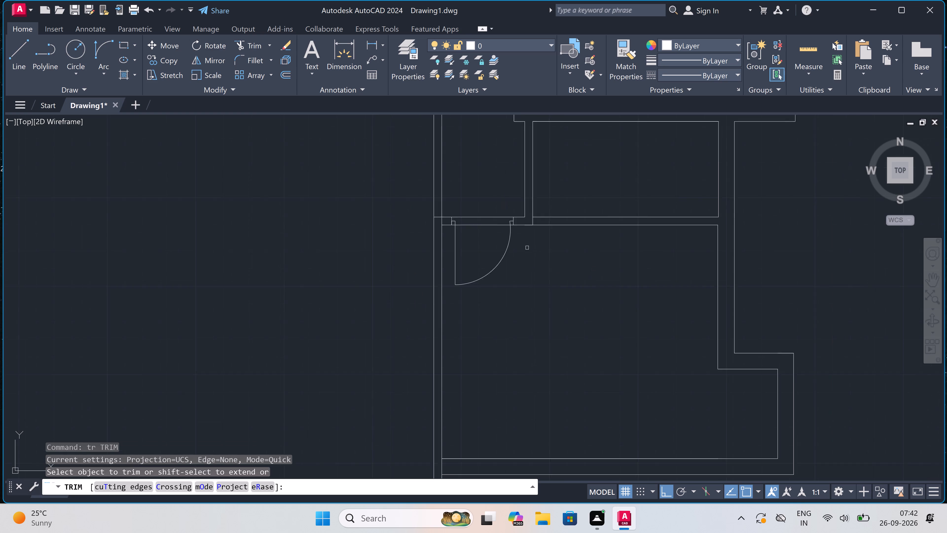
pyautogui.click(499, 215)
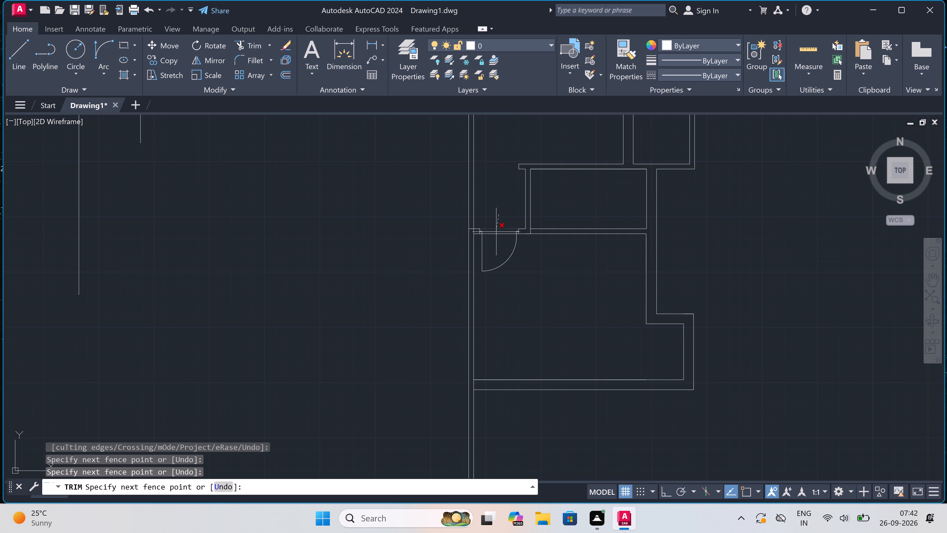
pyautogui.click(496, 237)
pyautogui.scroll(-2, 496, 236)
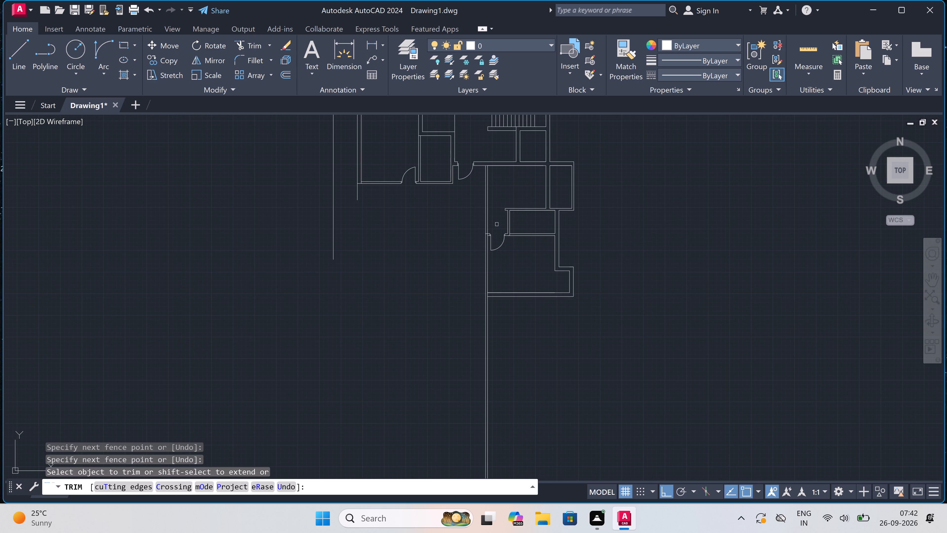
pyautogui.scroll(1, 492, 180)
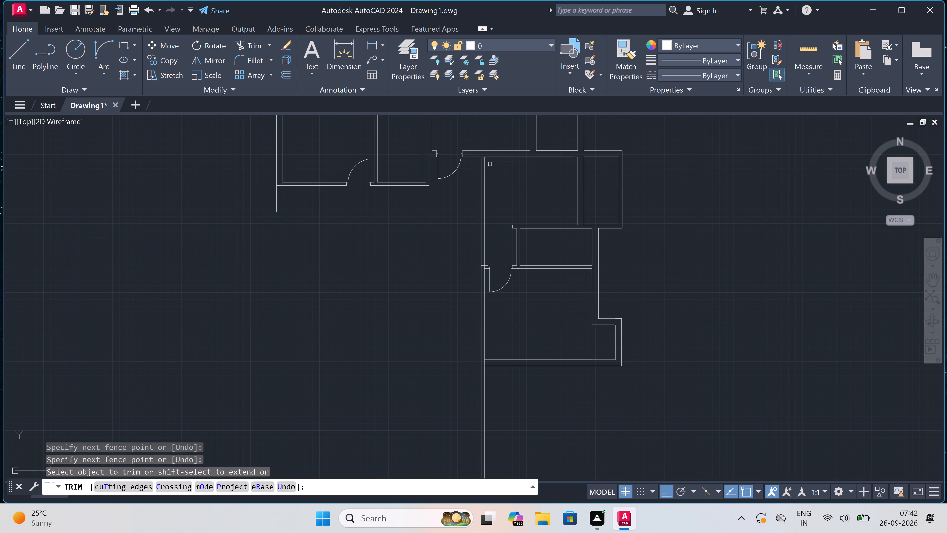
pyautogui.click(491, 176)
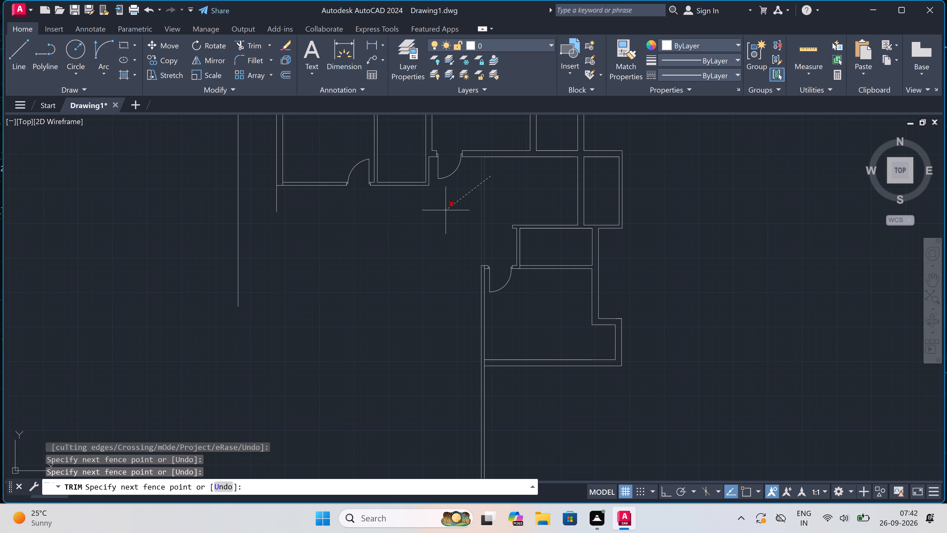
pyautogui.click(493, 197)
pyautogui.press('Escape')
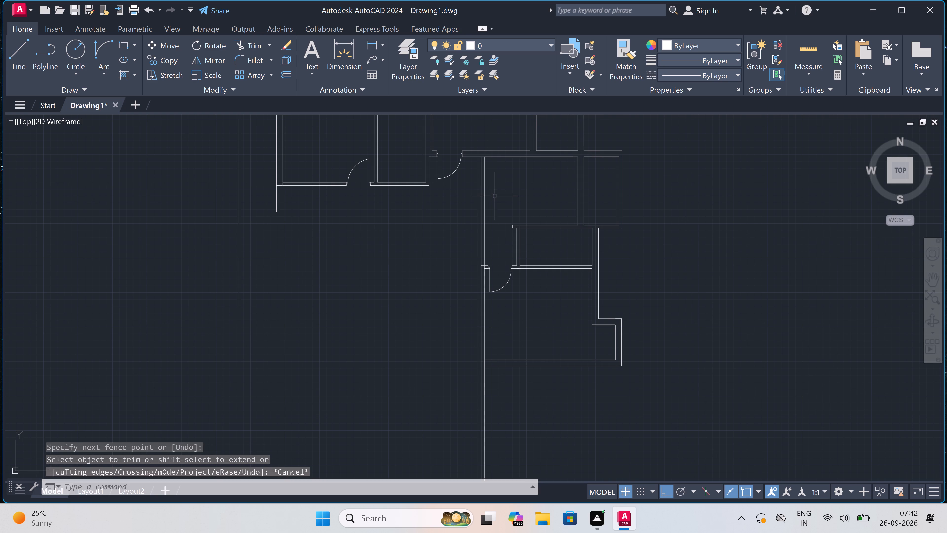
# Draw a short line across the long west wall's thickness, slightly south of the small room's upper wall level.
pyautogui.scroll(2, 493, 199)
pyautogui.press('l')
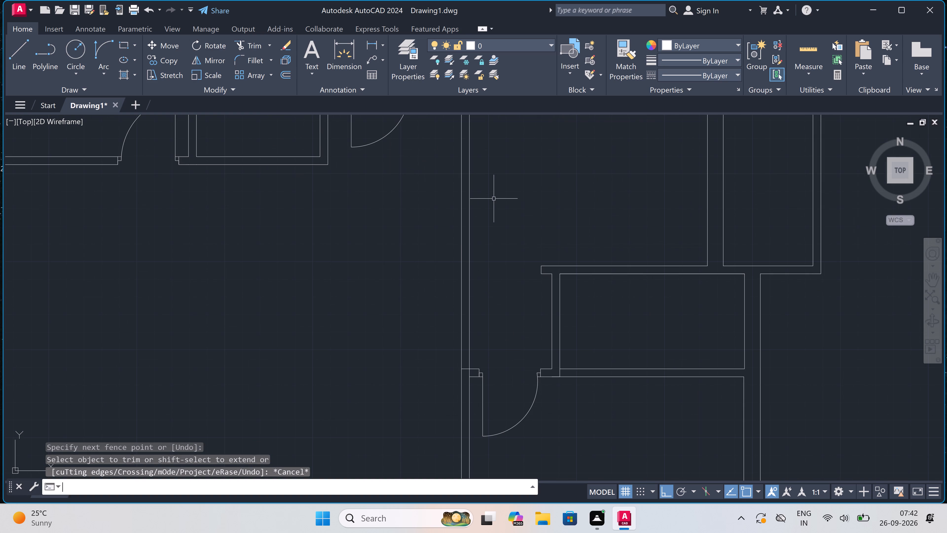
pyautogui.press('space')
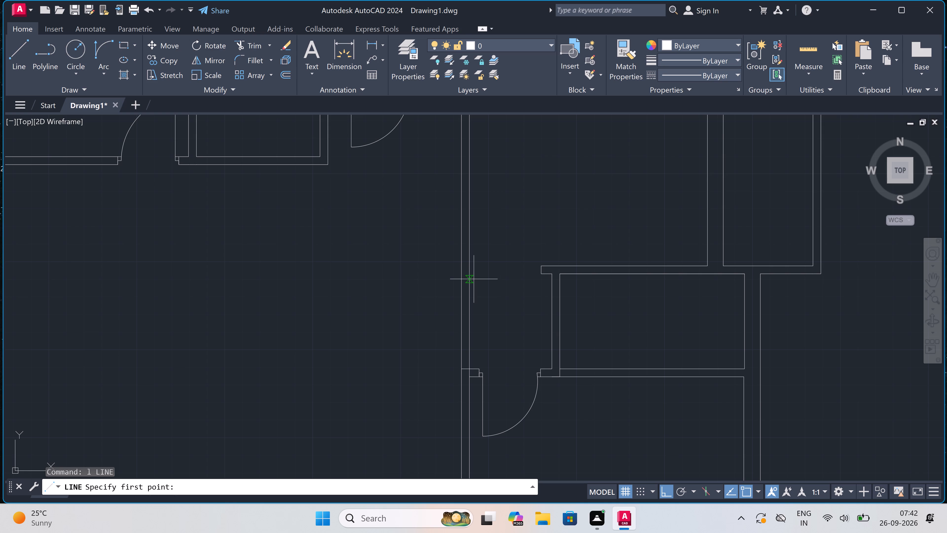
pyautogui.click(470, 284)
pyautogui.click(462, 285)
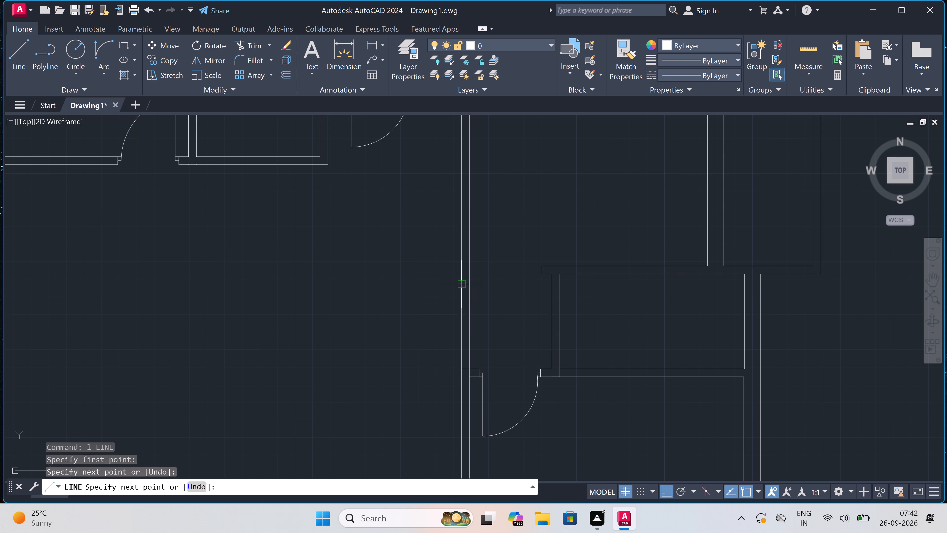
pyautogui.press('Escape')
# Trim both faces of the west wall between the new cross line and the door wall to form an opening.
pyautogui.press('t')
pyautogui.press('r')
pyautogui.press('space')
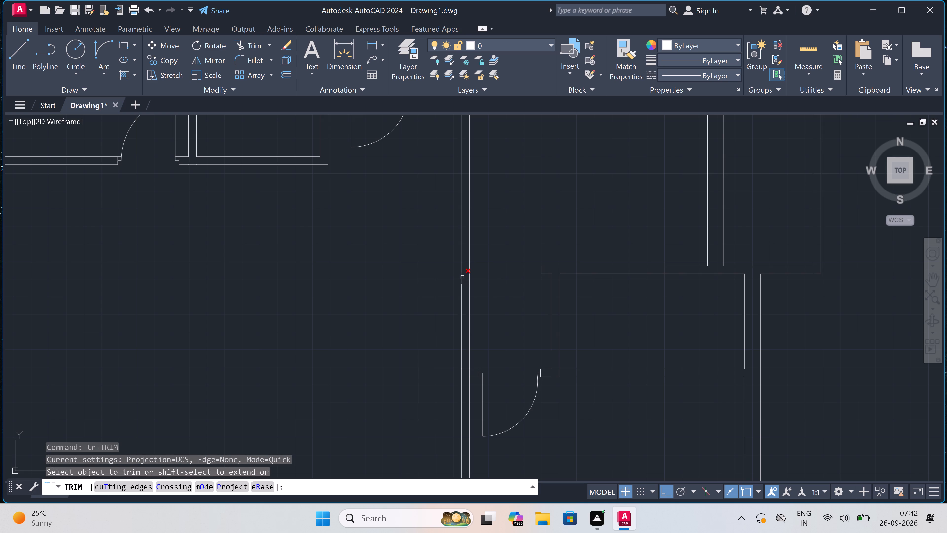
pyautogui.moveTo(496, 298); pyautogui.dragTo(485, 306)
pyautogui.click(420, 317)
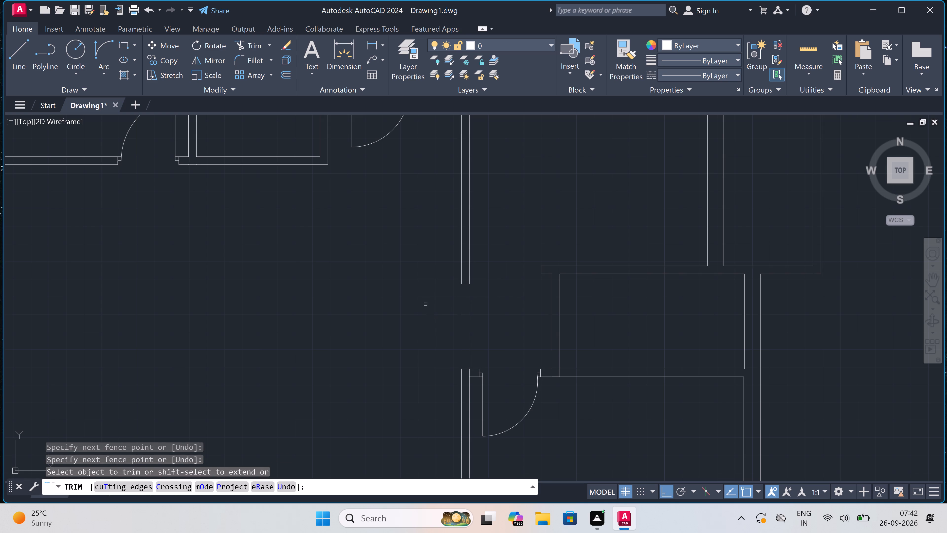
pyautogui.scroll(-3, 430, 285)
pyautogui.press('Escape')
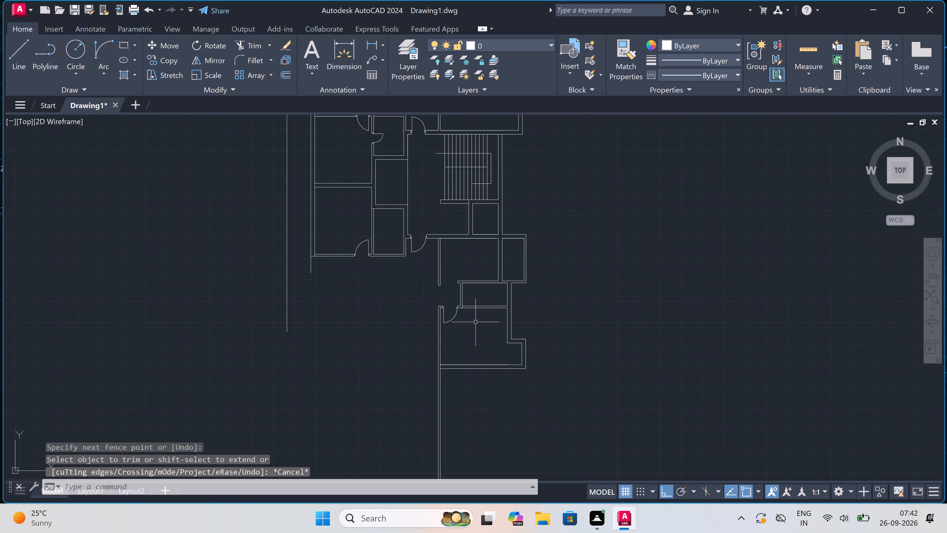
# Draw the west jamb line across the small room's south wall with a 2" frame return at mid-thickness and a 2' door leaf northward.
pyautogui.scroll(2, 484, 284)
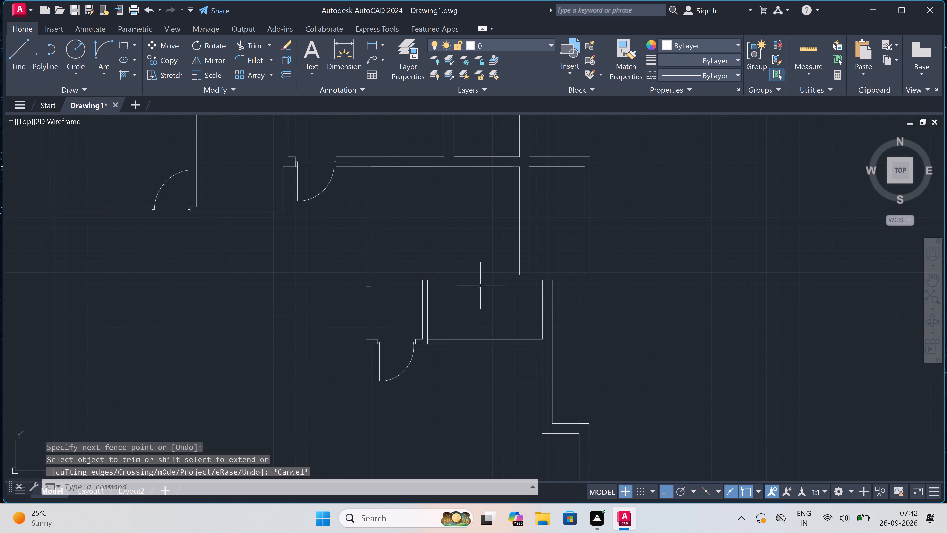
pyautogui.scroll(1, 454, 315)
pyautogui.write('l')
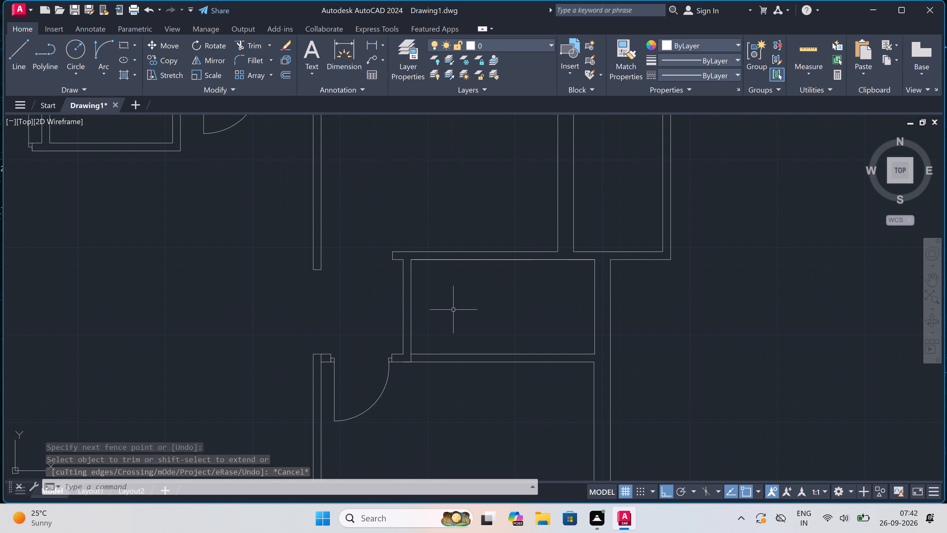
pyautogui.press('space')
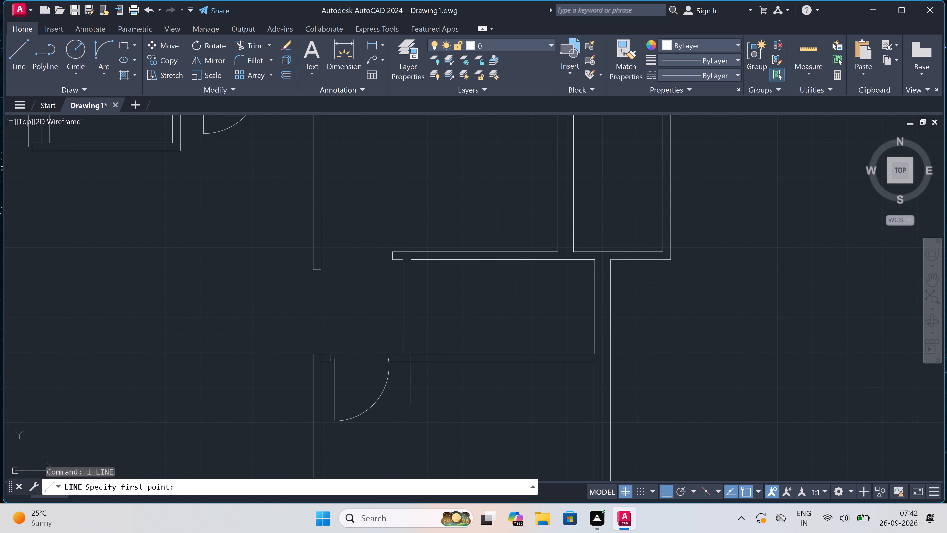
pyautogui.scroll(2, 416, 366)
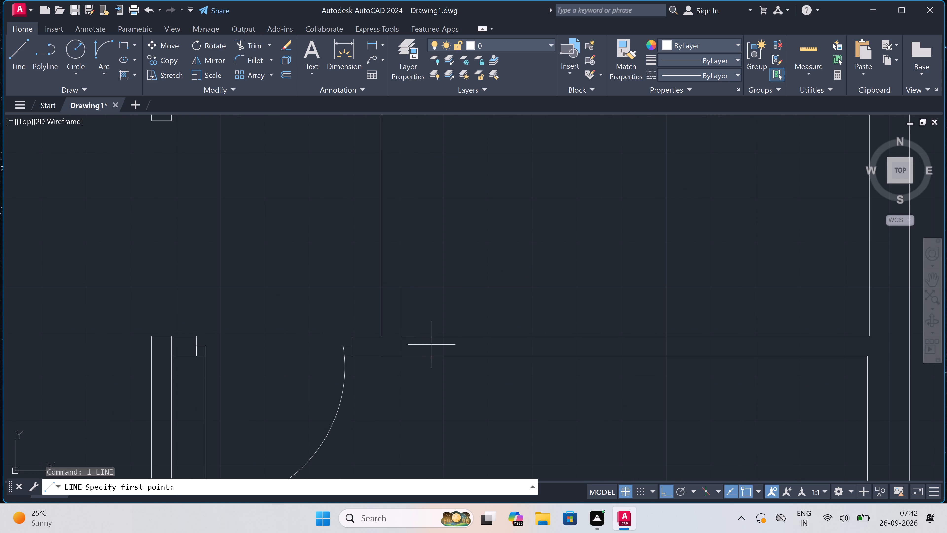
pyautogui.click(435, 339)
pyautogui.click(437, 356)
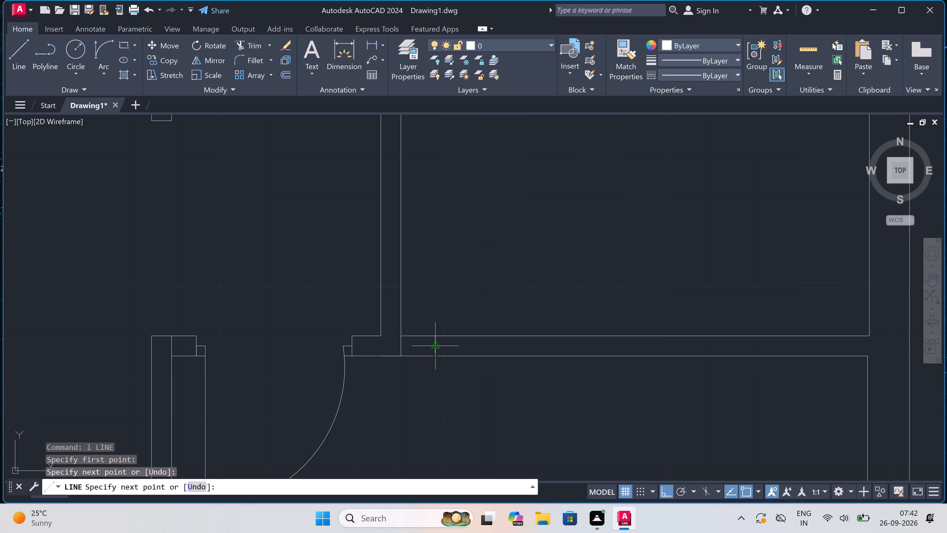
pyautogui.moveTo(438, 347); pyautogui.dragTo(441, 347)
pyautogui.write('2"')
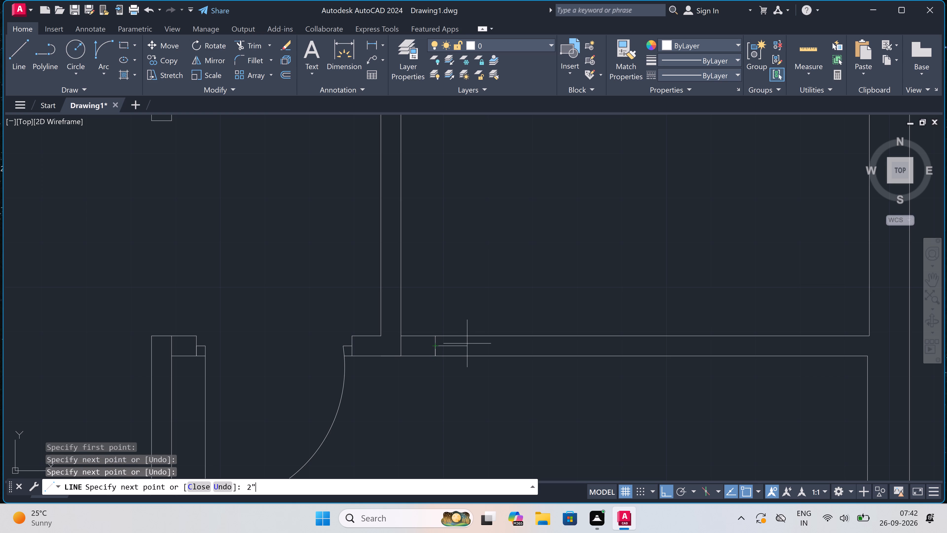
pyautogui.press('space')
pyautogui.write("2'")
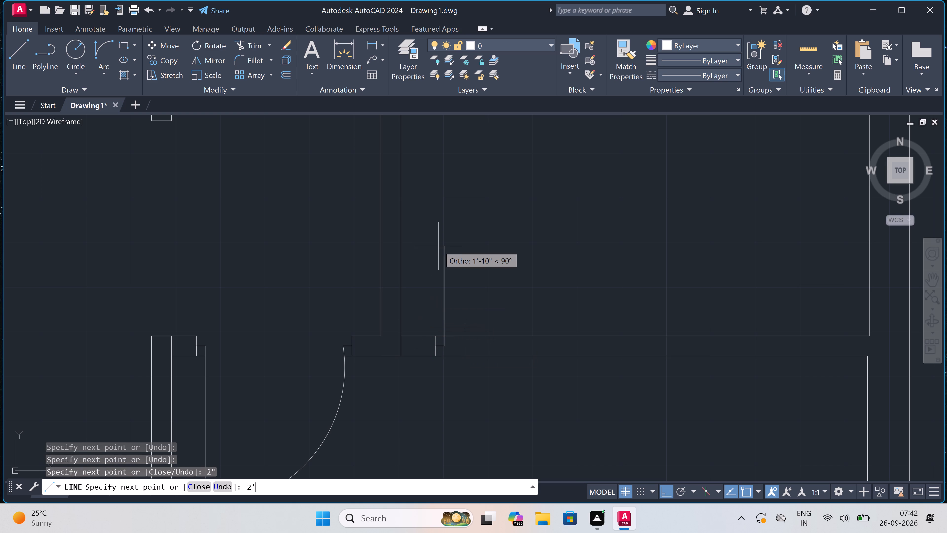
pyautogui.press('space')
pyautogui.press('Escape')
# Draw the opposite jamb line across the same wall farther east, with a 2" frame return from its midpoint towards the leaf.
pyautogui.press('space')
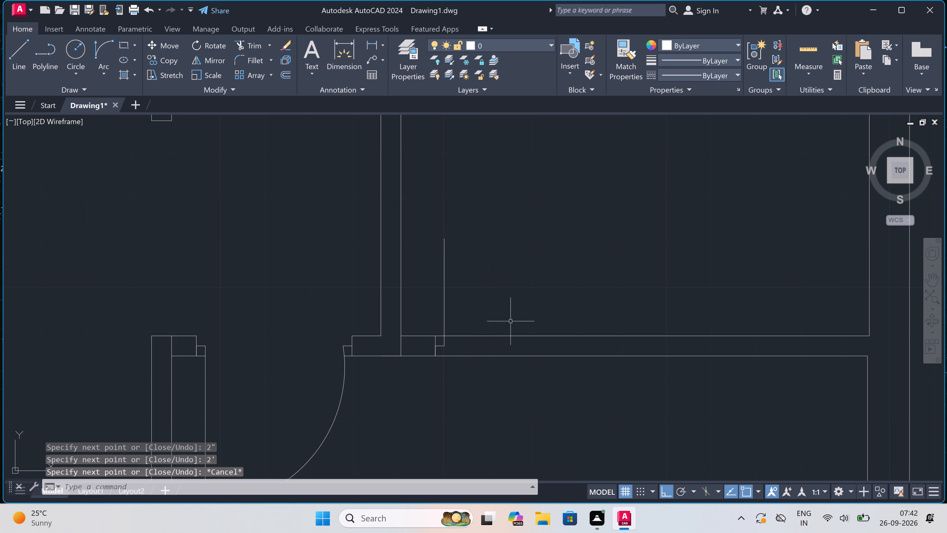
pyautogui.click(543, 334)
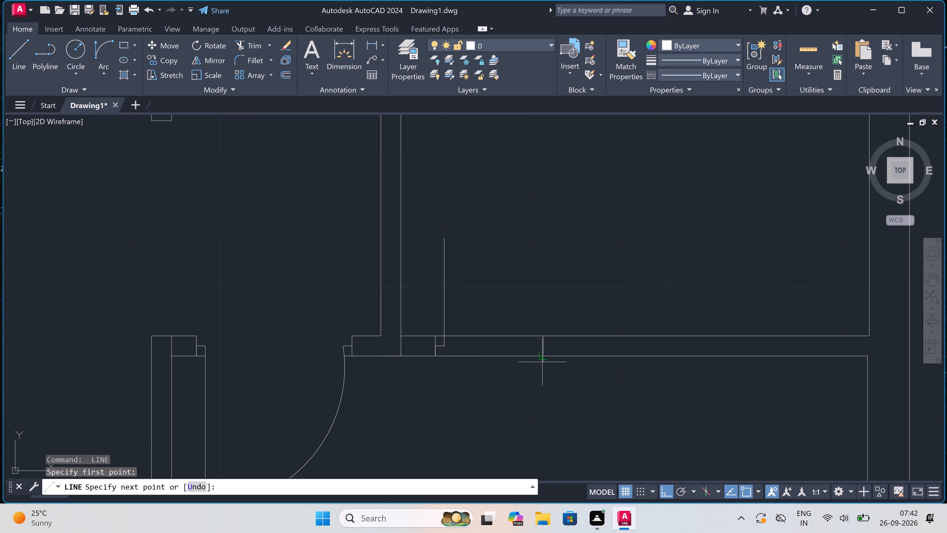
pyautogui.click(543, 355)
pyautogui.click(544, 344)
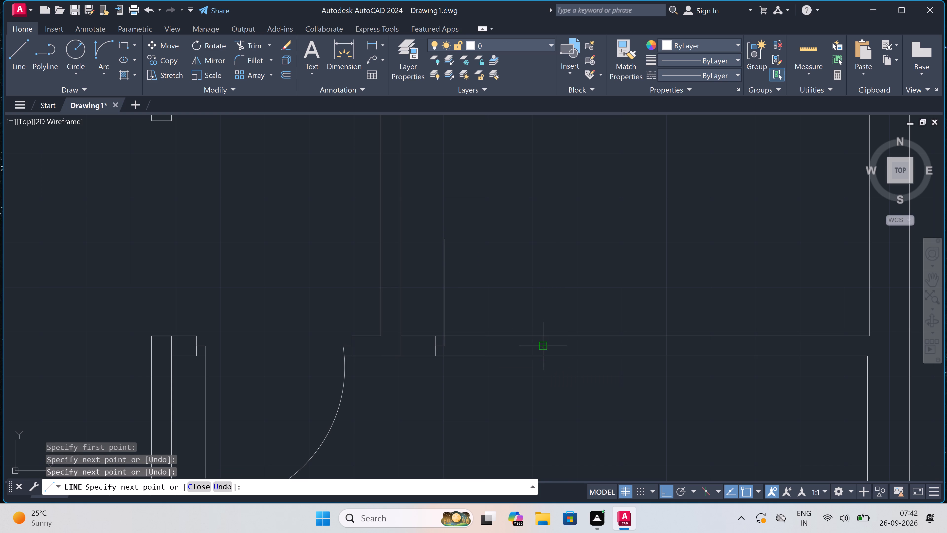
pyautogui.write('2"')
pyautogui.press('space')
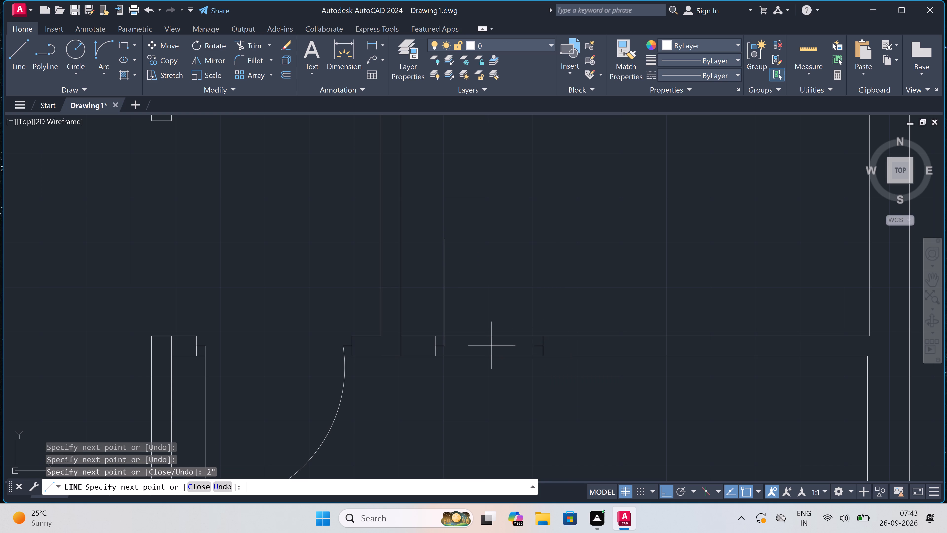
pyautogui.press('Escape')
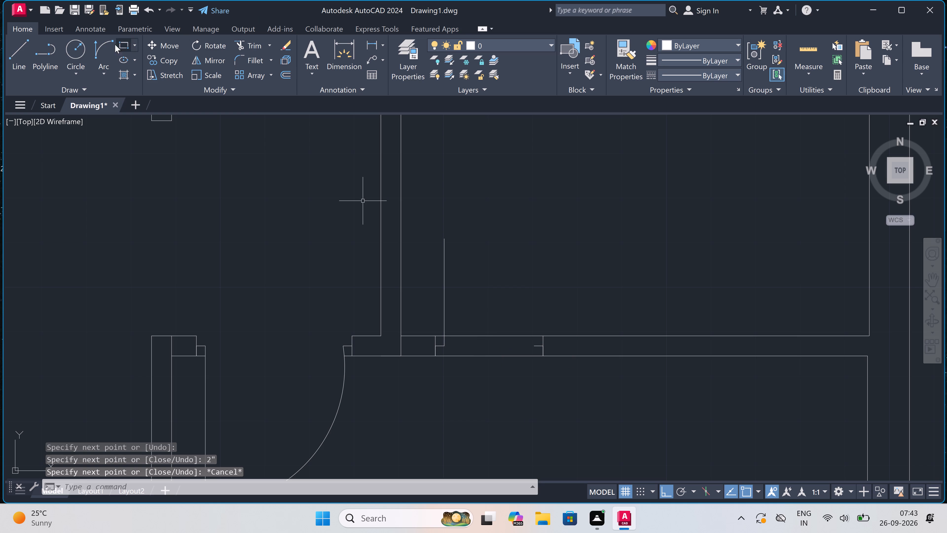
# Draw the door swing as a start-end-direction arc from the leaf's upper end to the opposite frame return.
pyautogui.doubleClick(100, 42)
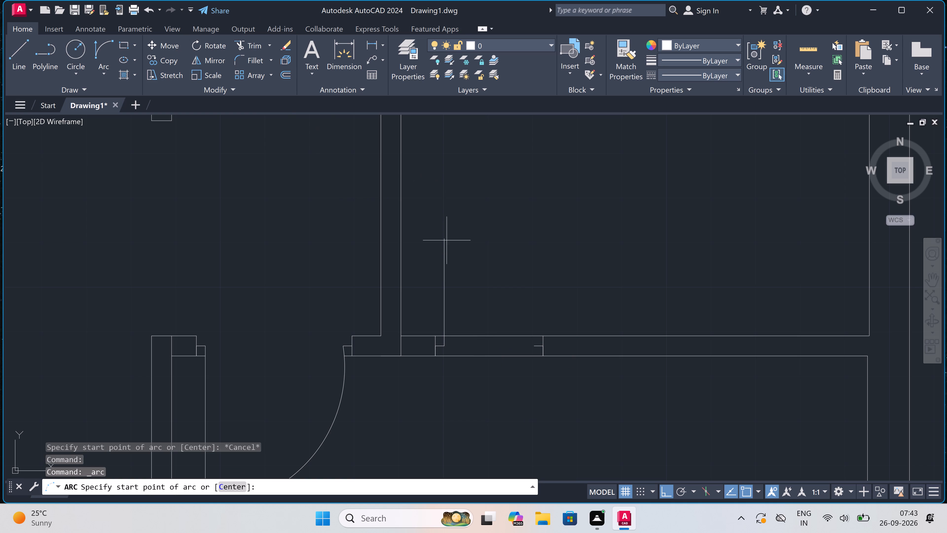
pyautogui.click(444, 236)
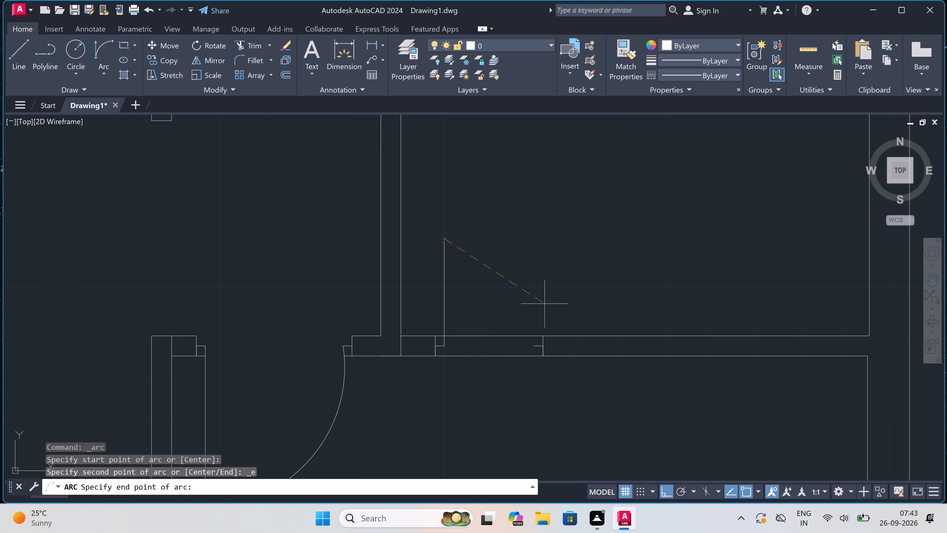
pyautogui.click(534, 346)
pyautogui.click(568, 286)
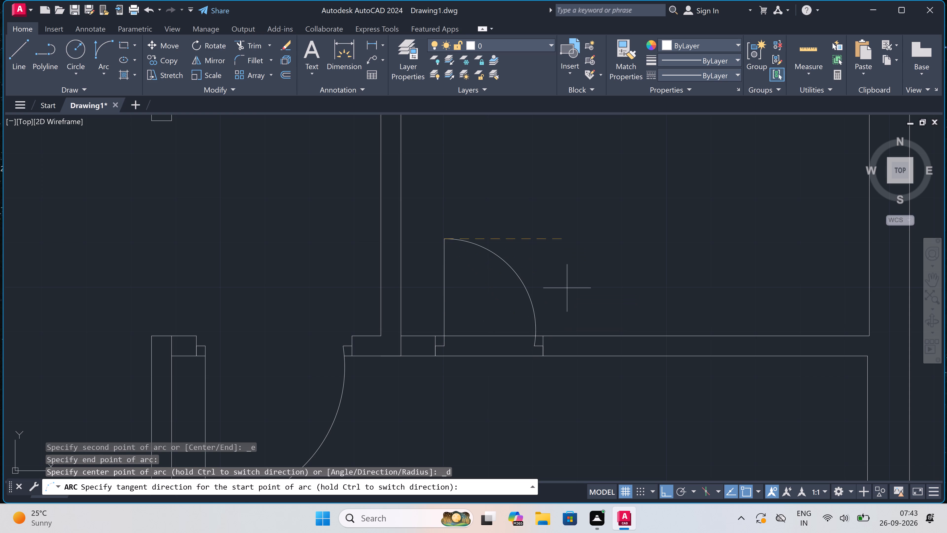
# Trim both faces of the south wall between the two jambs to clear the small room's door opening.
pyautogui.press('t')
pyautogui.press('r')
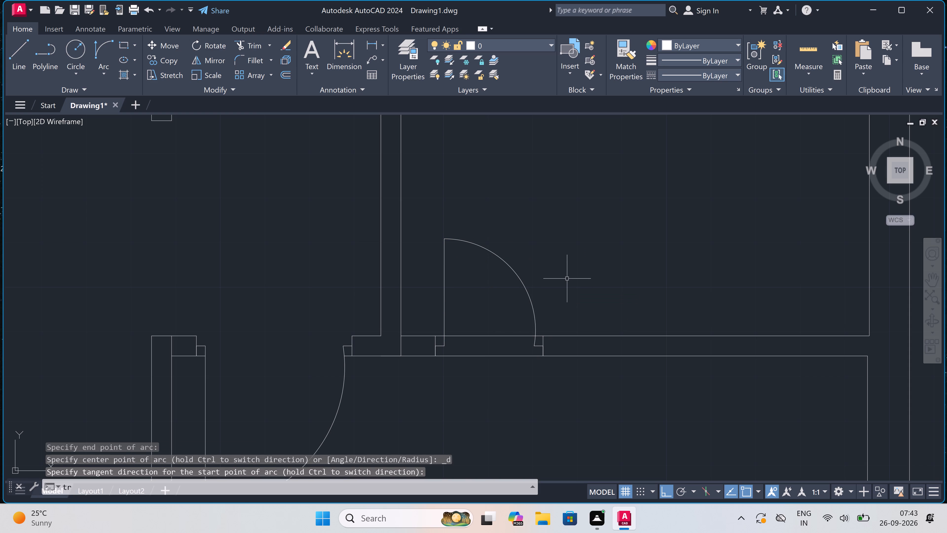
pyautogui.press('space')
pyautogui.scroll(-1, 532, 262)
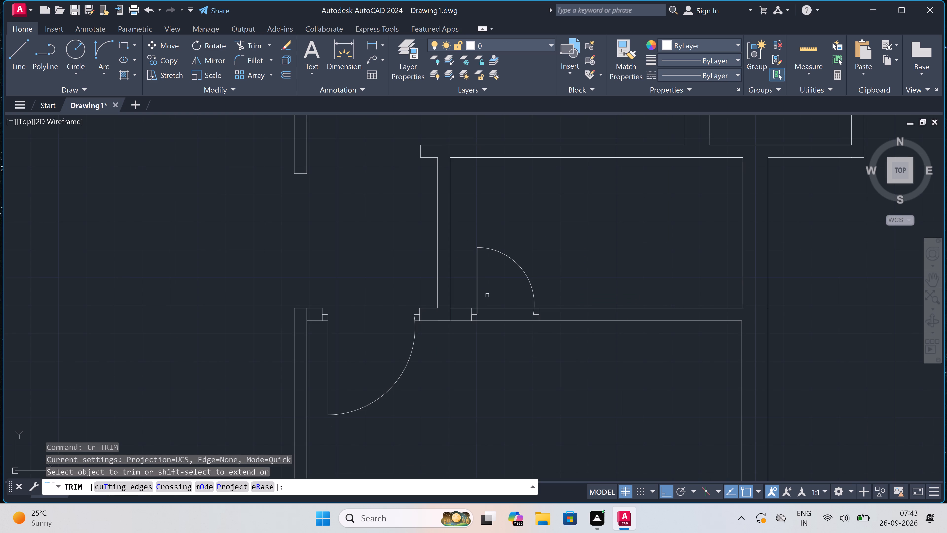
pyautogui.doubleClick(496, 293)
pyautogui.click(492, 334)
# Trim the leftover line crossing the junction of the small room's west and south walls.
pyautogui.scroll(1, 452, 324)
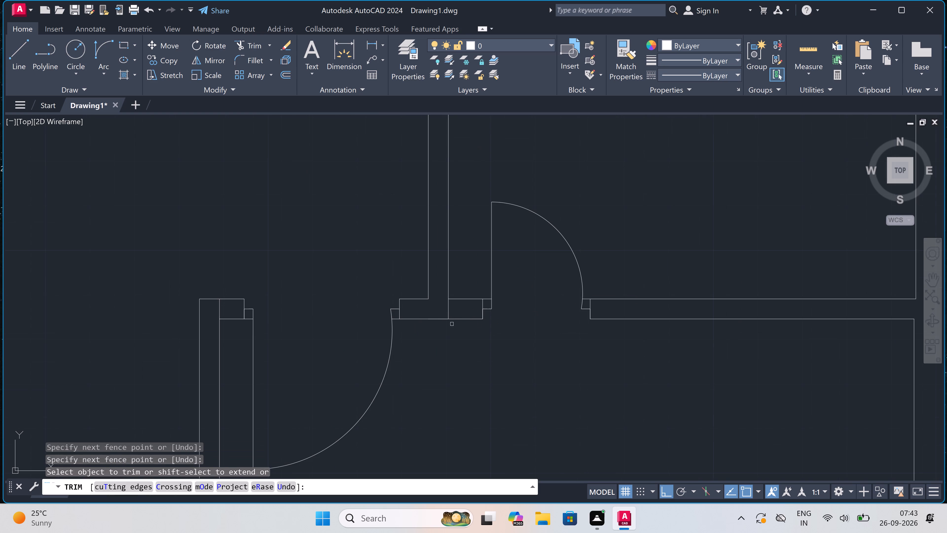
pyautogui.click(445, 304)
pyautogui.click(455, 306)
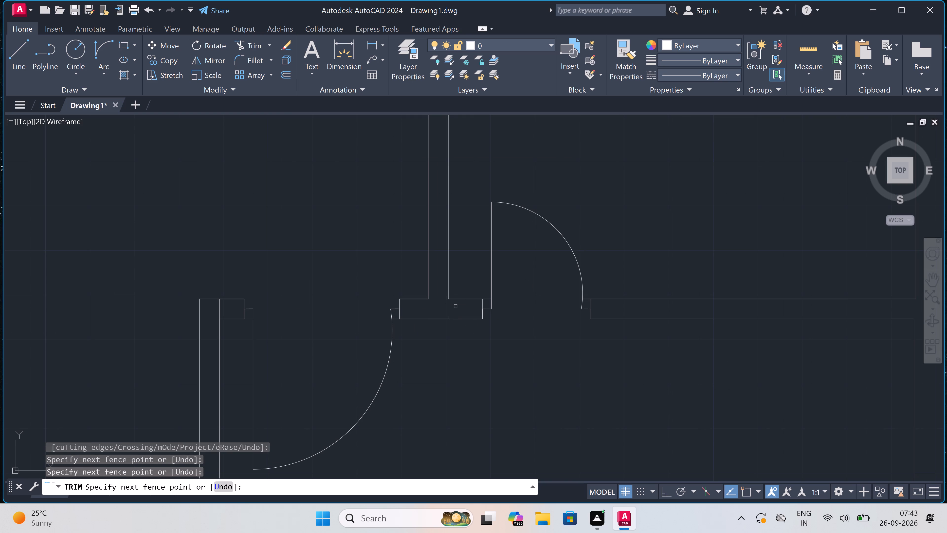
pyautogui.press('Escape')
# Draw a 2' window in the small room's east wall, with a centre line at mid-thickness and end lines across the wall.
pyautogui.scroll(-4, 448, 308)
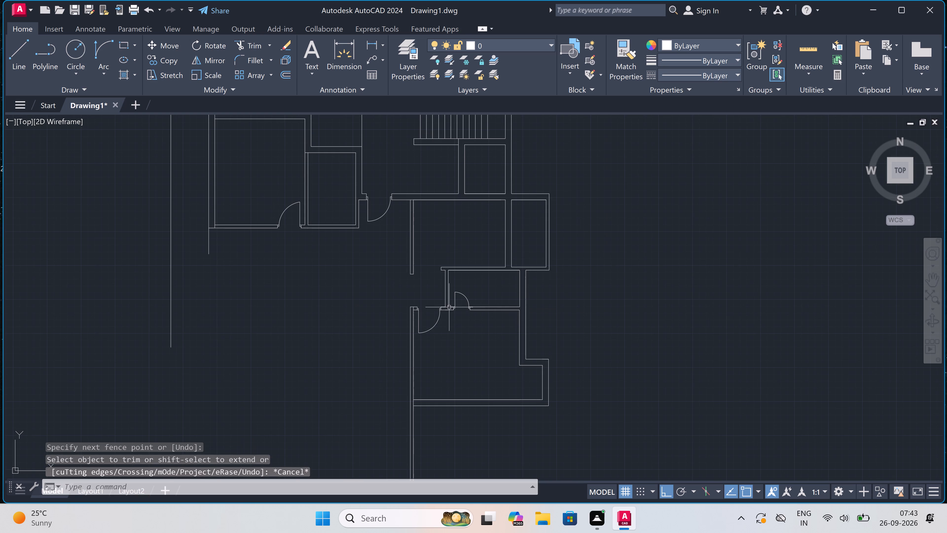
pyautogui.scroll(3, 528, 281)
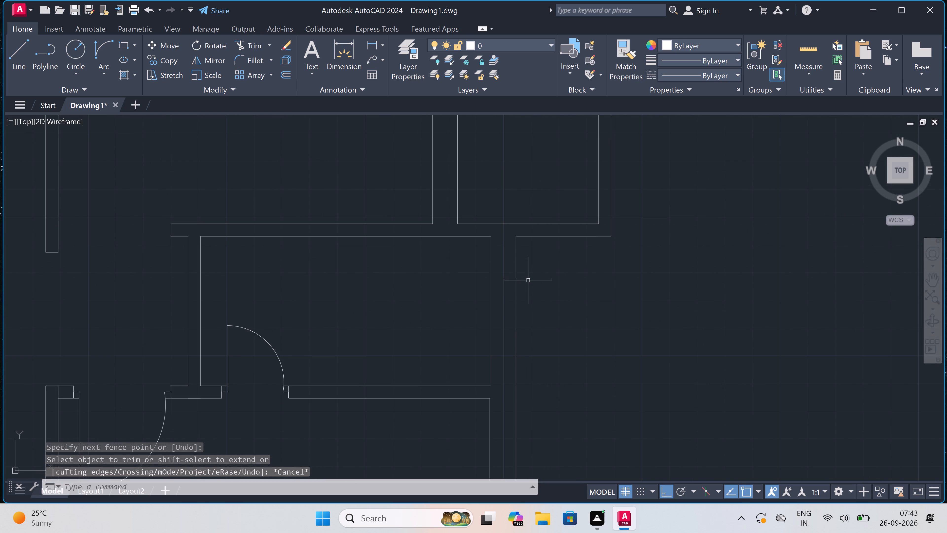
pyautogui.write('l')
pyautogui.press('space')
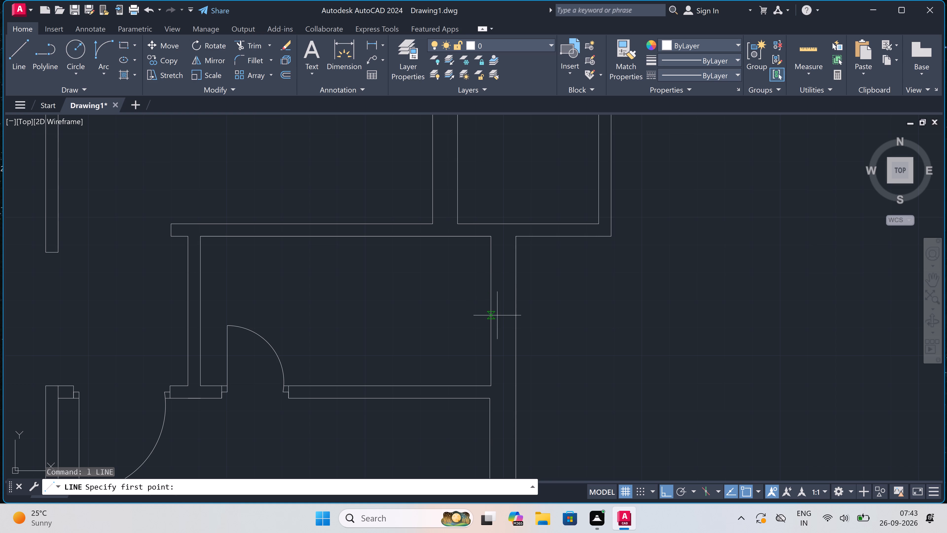
pyautogui.scroll(1, 497, 315)
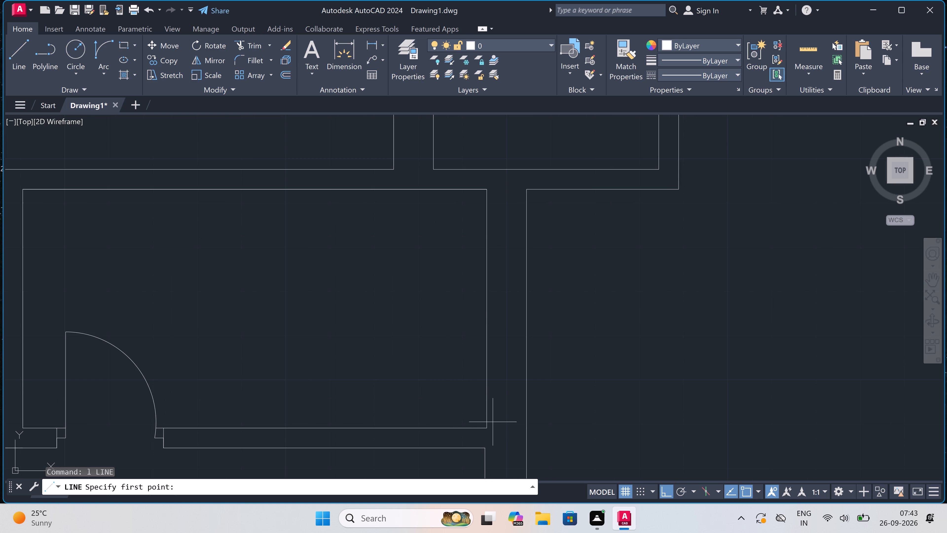
pyautogui.moveTo(488, 404); pyautogui.dragTo(490, 403)
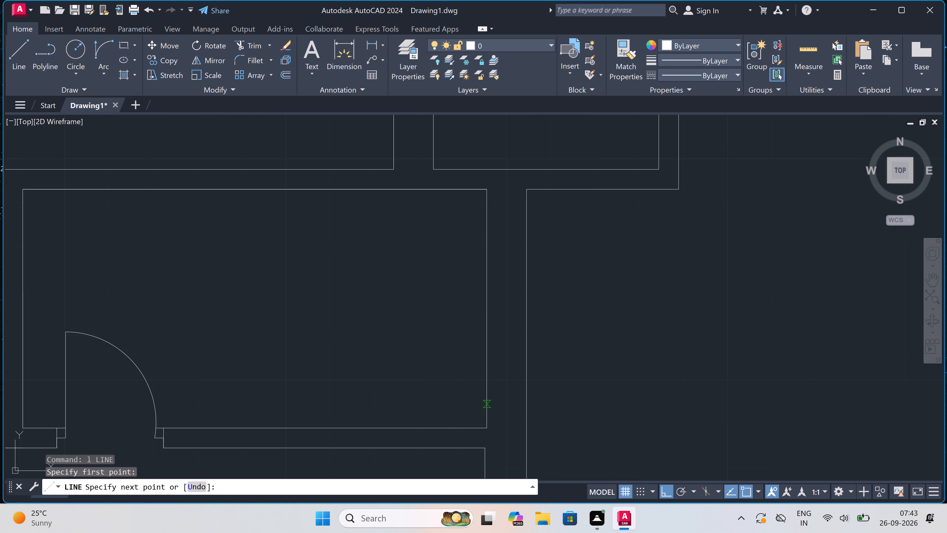
pyautogui.click(523, 402)
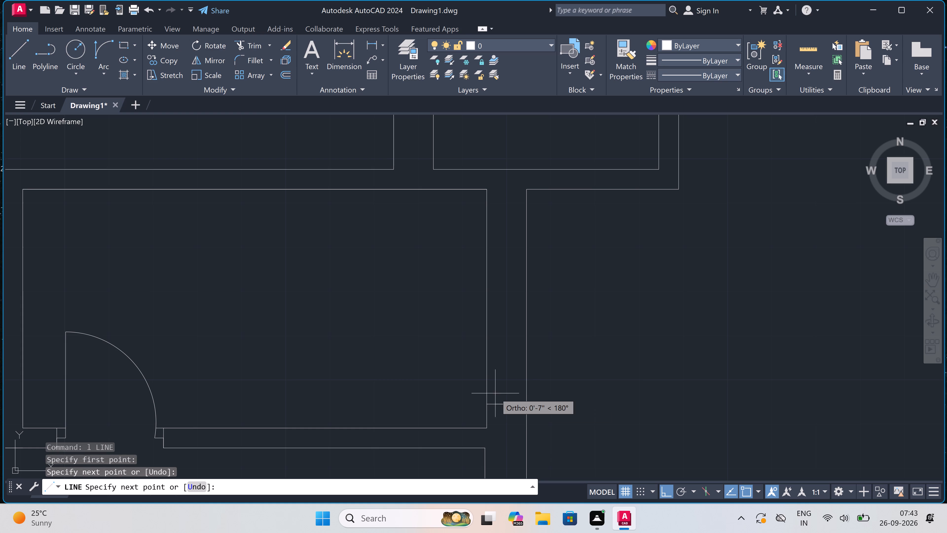
pyautogui.click(505, 401)
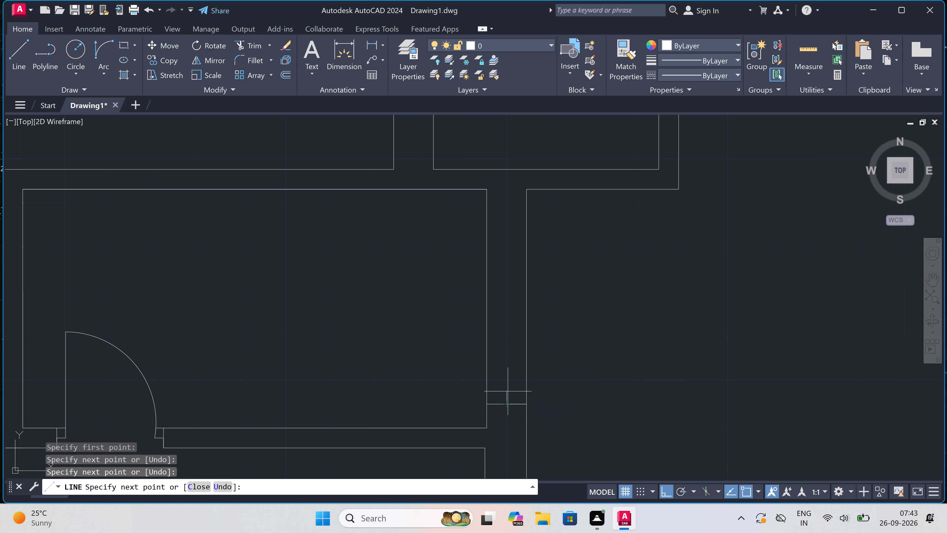
pyautogui.write("2'")
pyautogui.press('space')
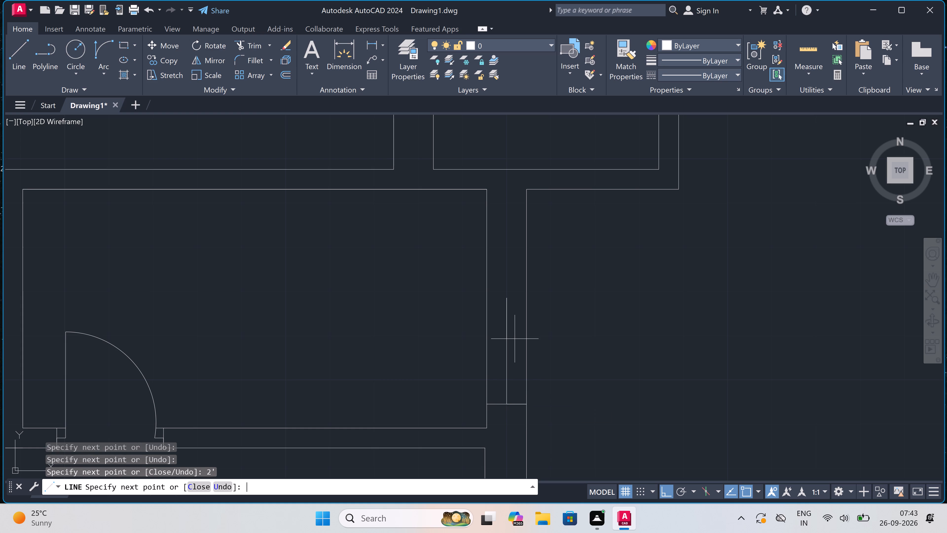
pyautogui.click(487, 296)
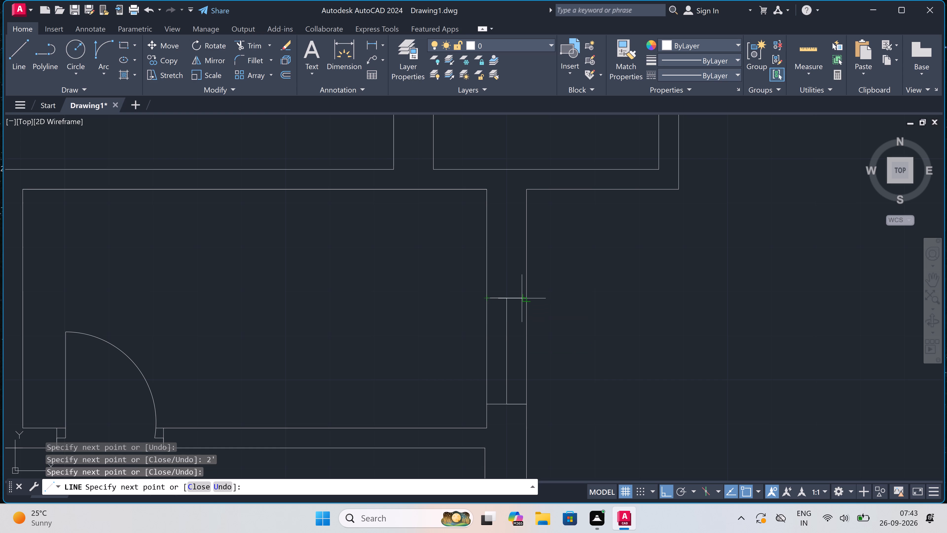
pyautogui.click(525, 302)
pyautogui.press('Escape')
# Draw a 4.5" thick projection from the east wall's outer face above the window, ending in line with the upper room's outer east face.
pyautogui.press('space')
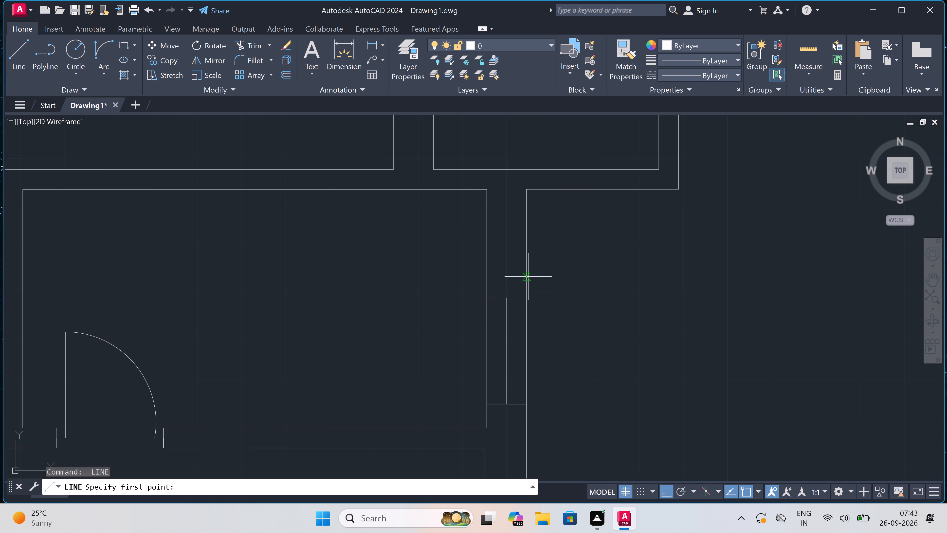
pyautogui.click(528, 273)
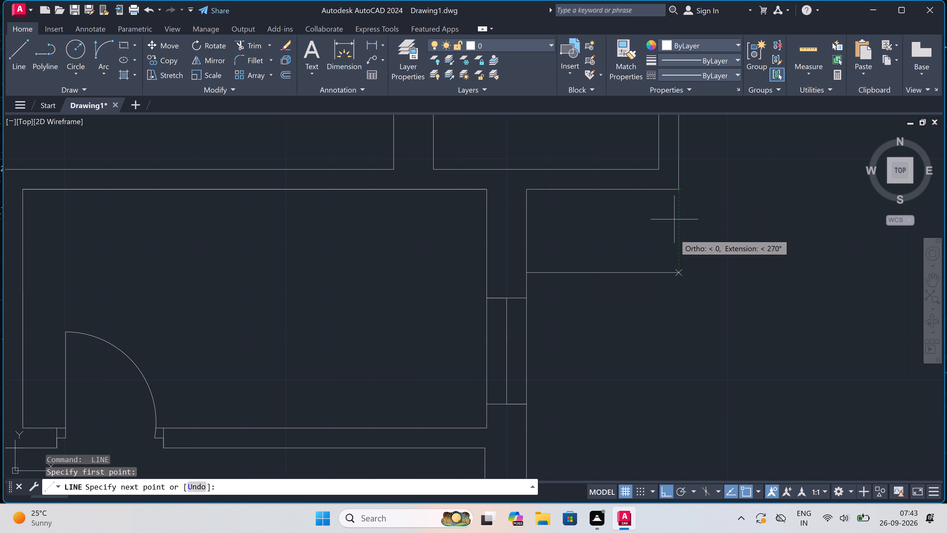
pyautogui.click(679, 271)
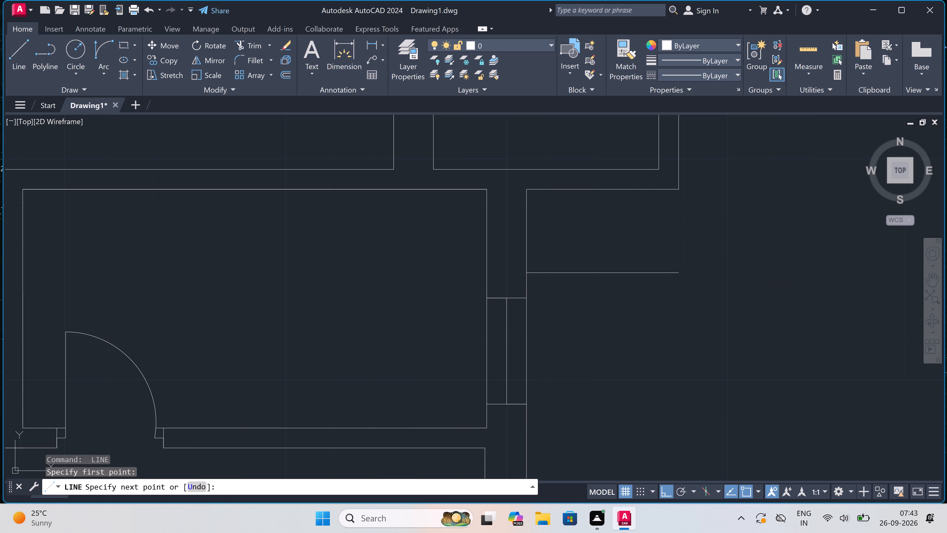
pyautogui.write('4.5"')
pyautogui.press('space')
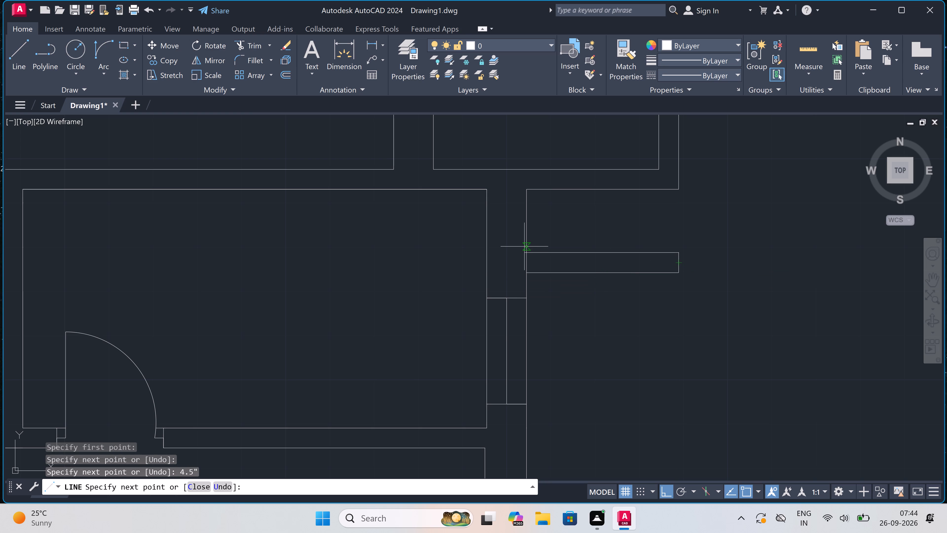
pyautogui.click(531, 259)
pyautogui.press('Escape')
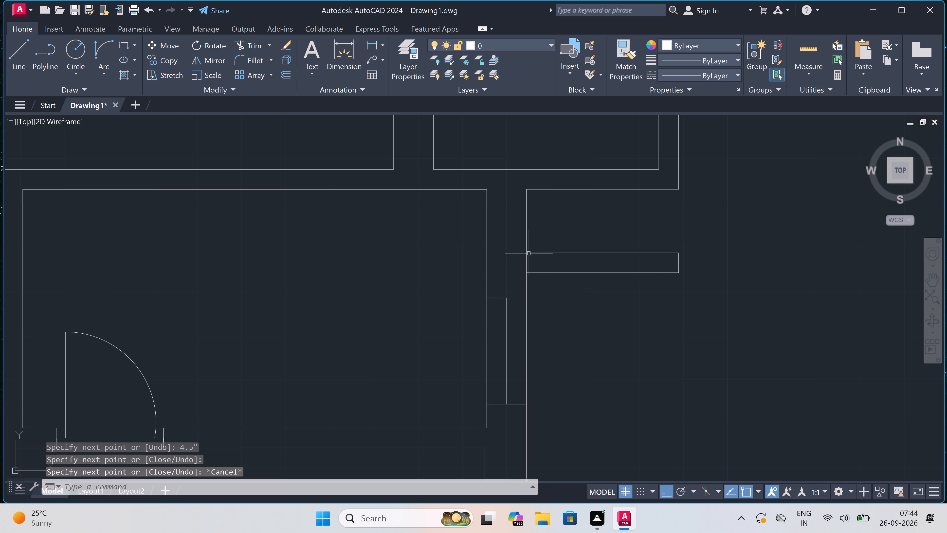
# Trim the east wall's outer face between the projection's two lines to join them.
pyautogui.write('tr')
pyautogui.press('space')
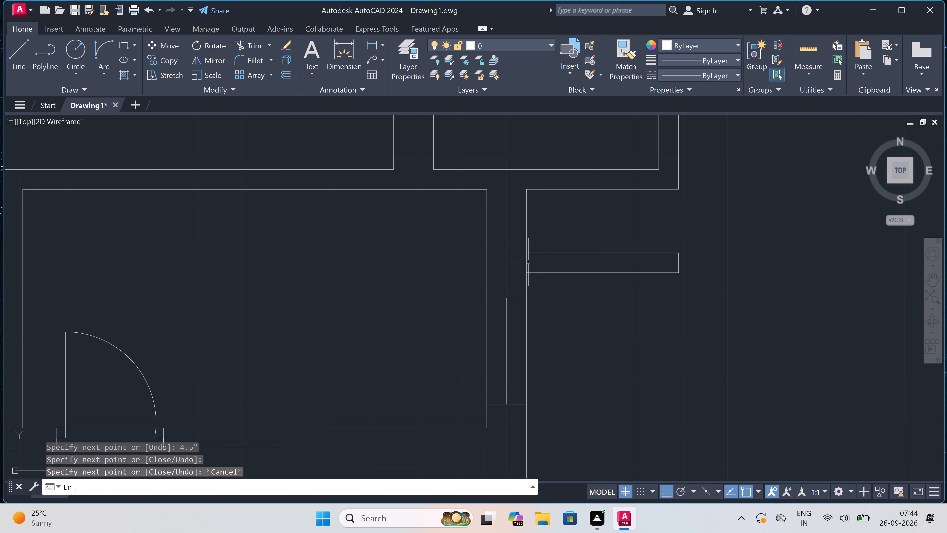
pyautogui.doubleClick(528, 265)
pyautogui.click(524, 262)
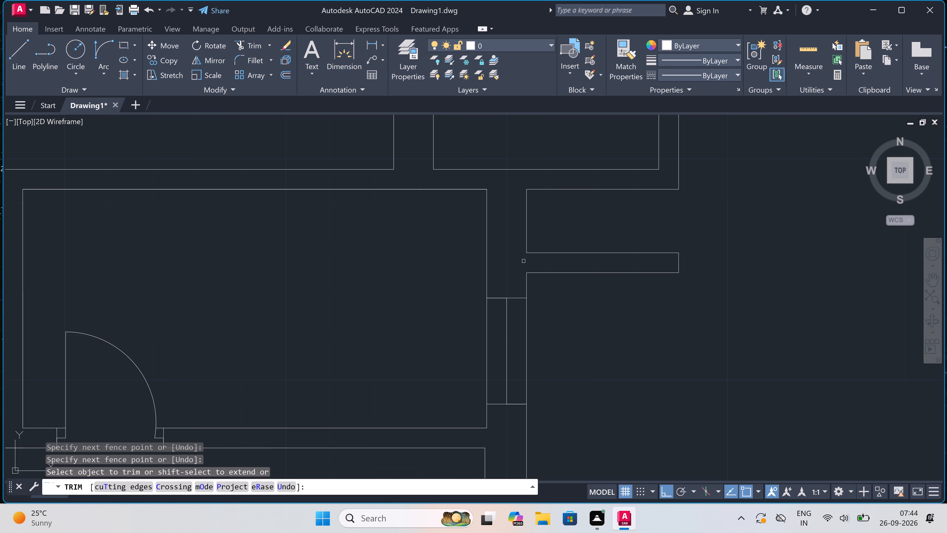
pyautogui.press('Escape')
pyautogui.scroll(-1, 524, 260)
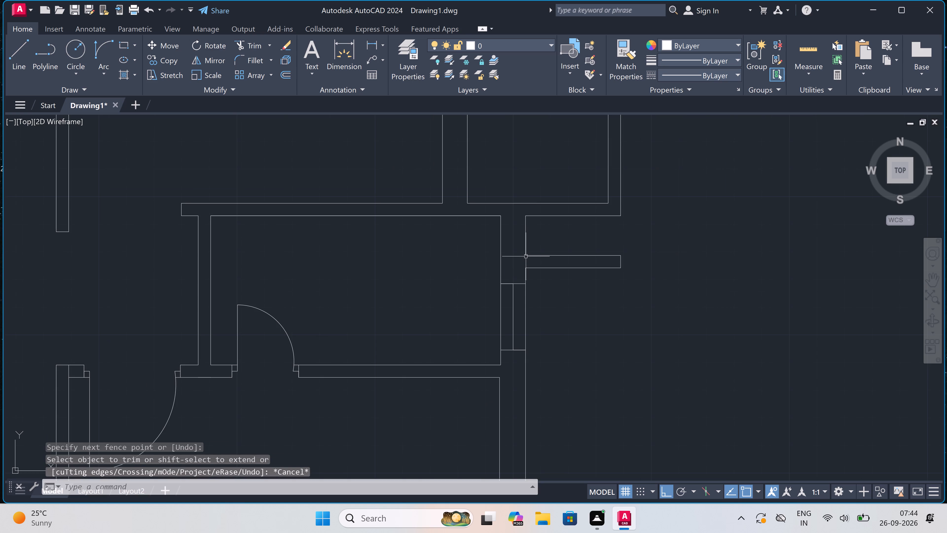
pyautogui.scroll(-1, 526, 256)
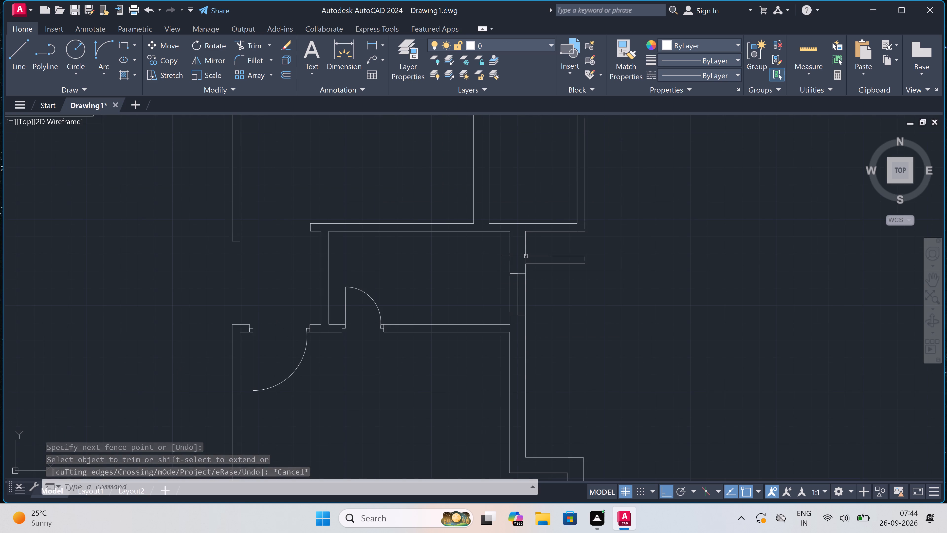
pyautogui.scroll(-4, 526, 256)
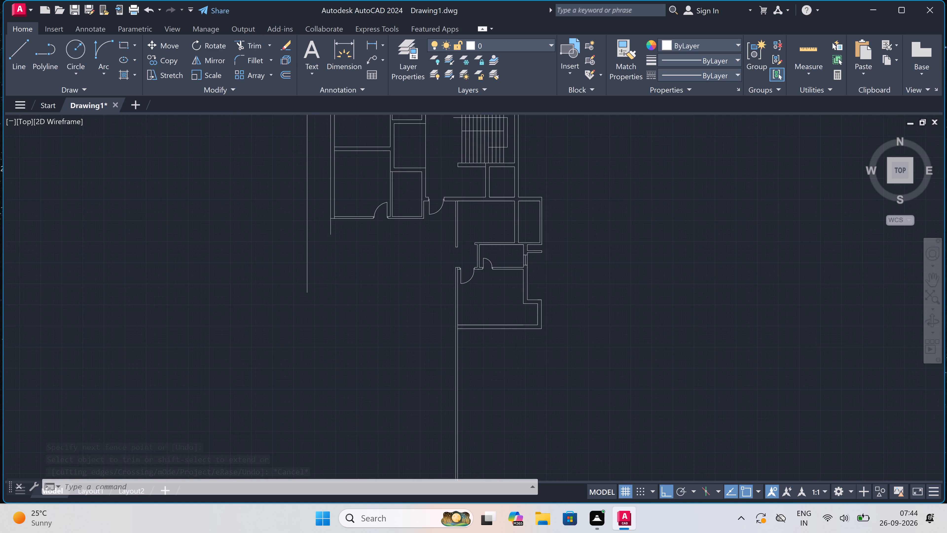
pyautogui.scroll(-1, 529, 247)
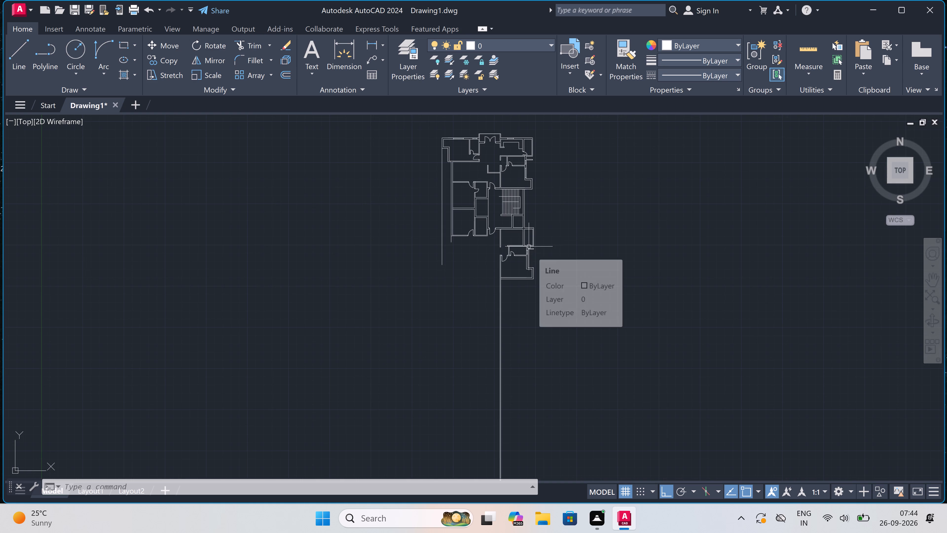
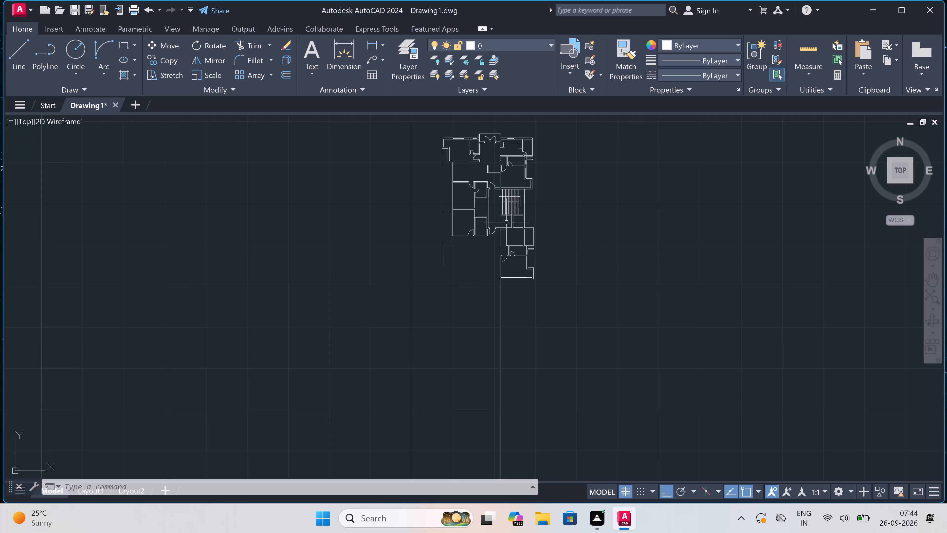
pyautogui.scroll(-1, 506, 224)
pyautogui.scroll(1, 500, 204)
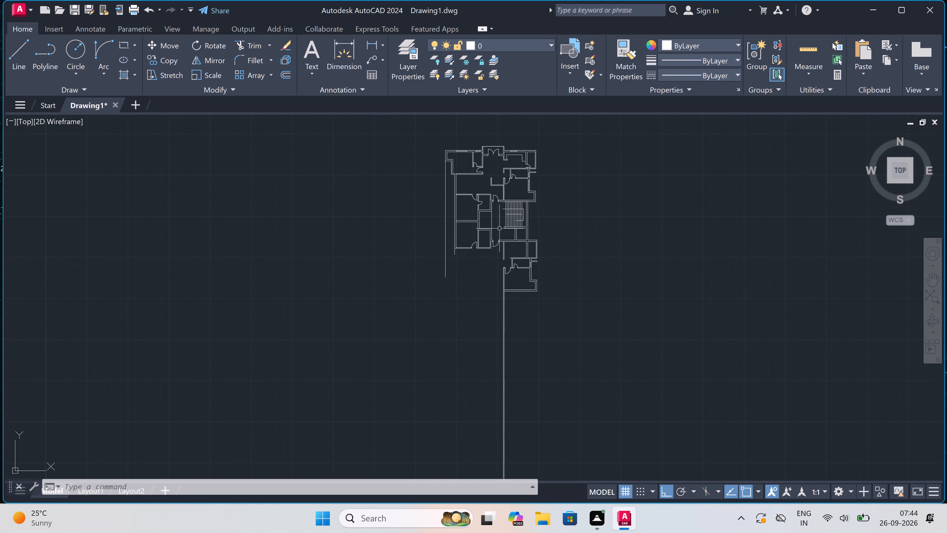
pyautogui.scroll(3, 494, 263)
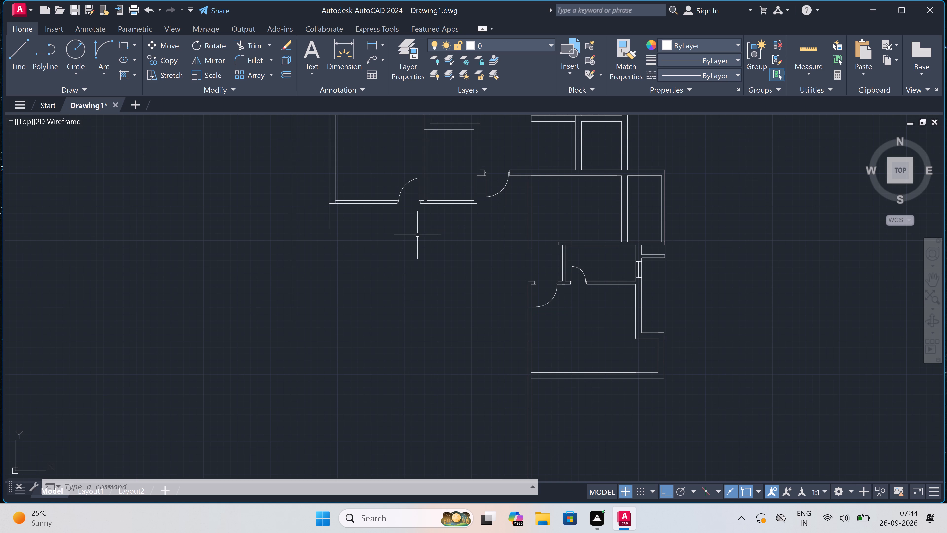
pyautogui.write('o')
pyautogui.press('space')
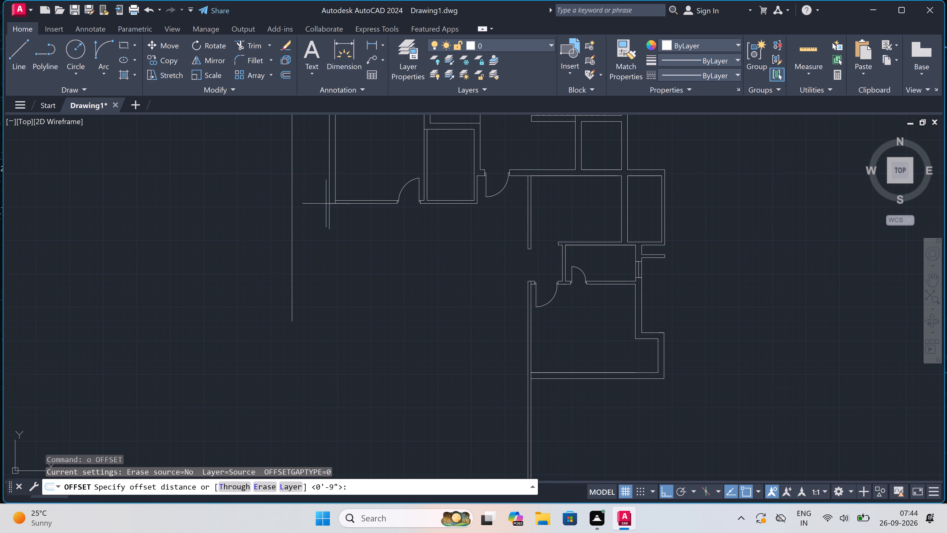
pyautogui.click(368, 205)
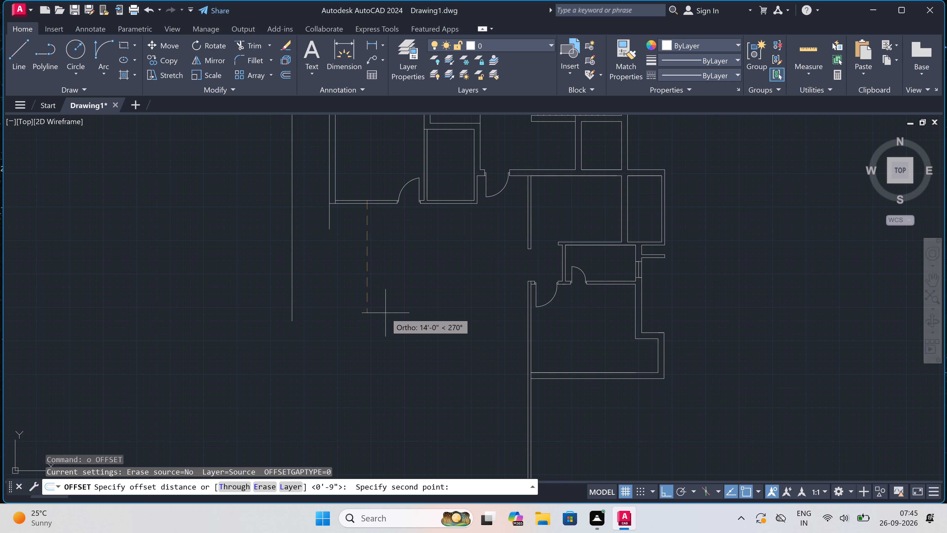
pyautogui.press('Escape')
# Offset the outer line of the south-west room's bottom wall, beside its door, 10' to the south.
pyautogui.press('space')
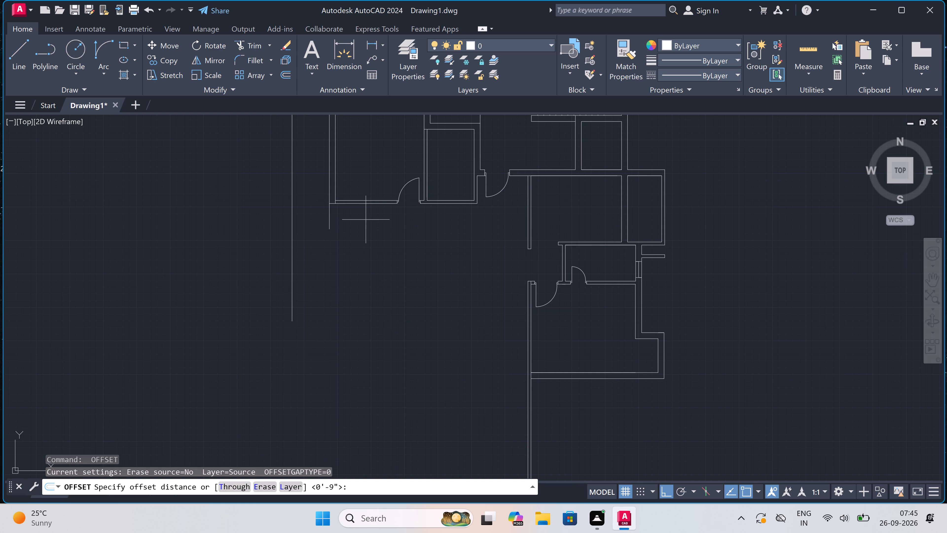
pyautogui.scroll(2, 367, 202)
pyautogui.click(370, 205)
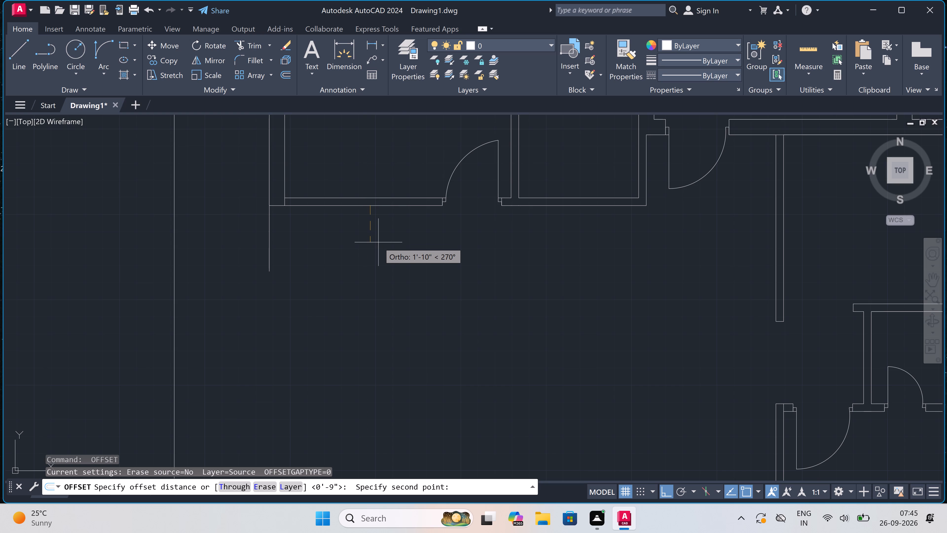
pyautogui.scroll(-1, 378, 242)
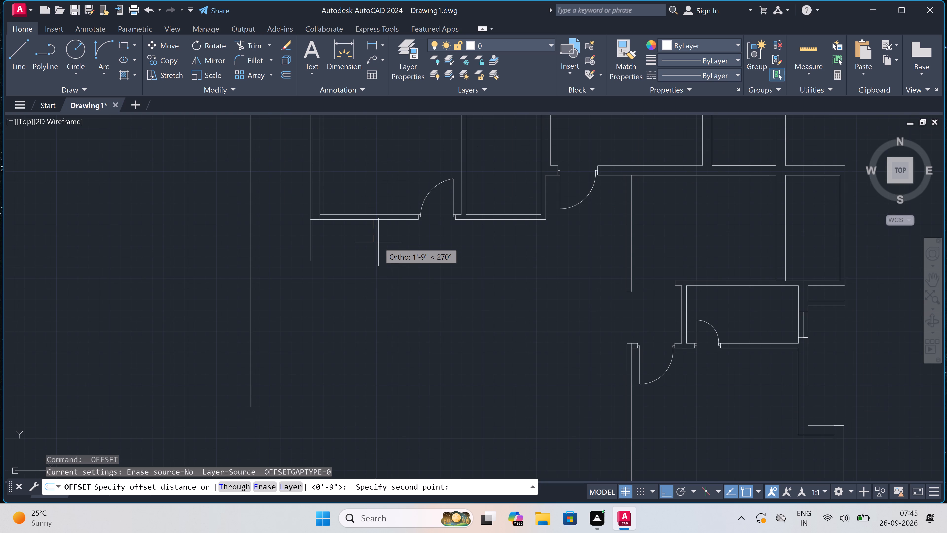
pyautogui.scroll(-1, 378, 242)
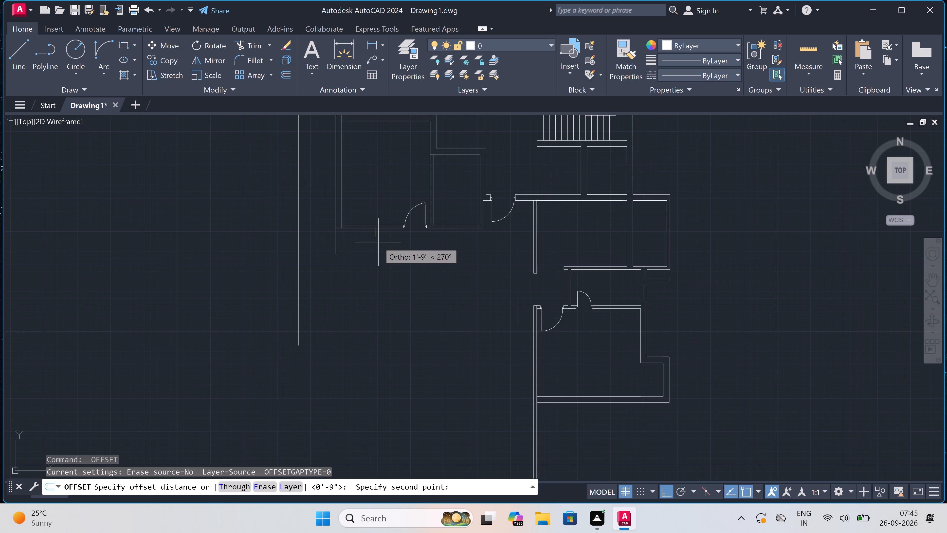
pyautogui.scroll(-1, 378, 242)
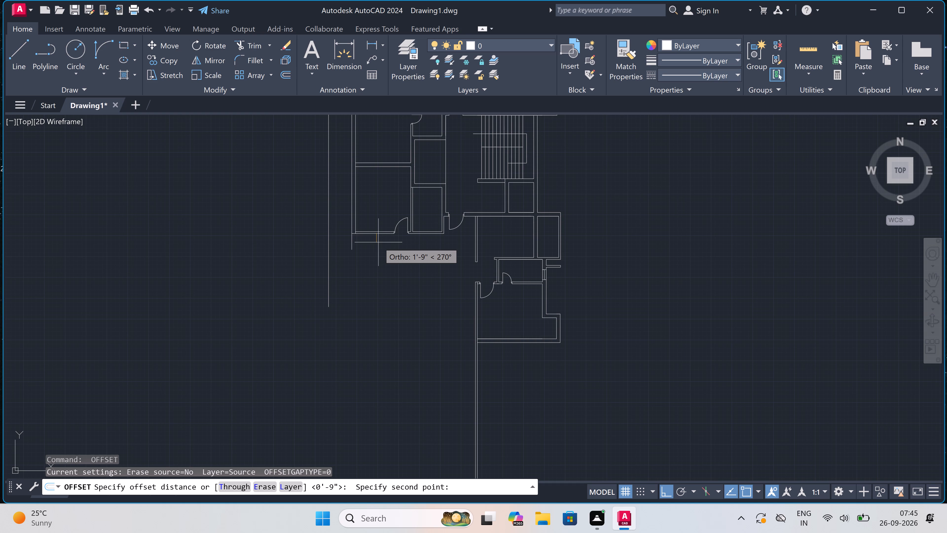
pyautogui.scroll(1, 378, 242)
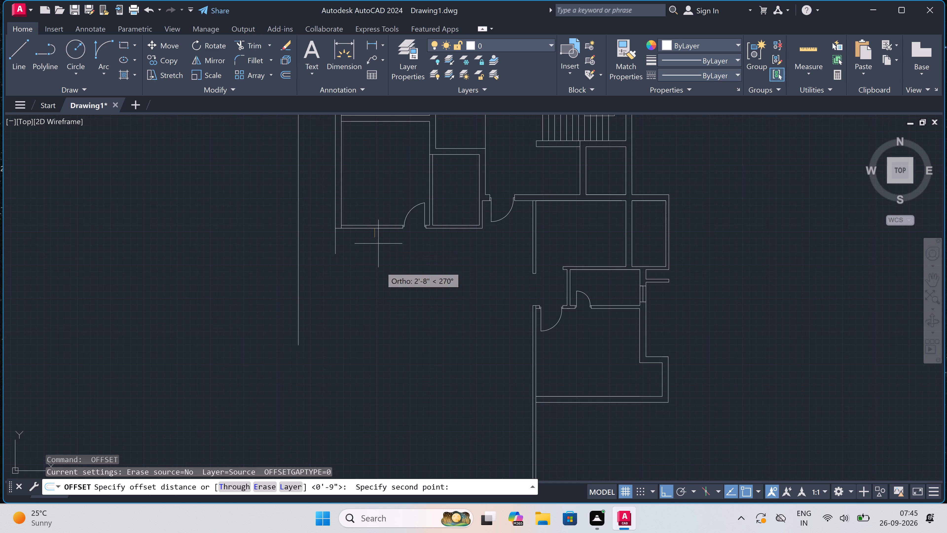
pyautogui.press('1')
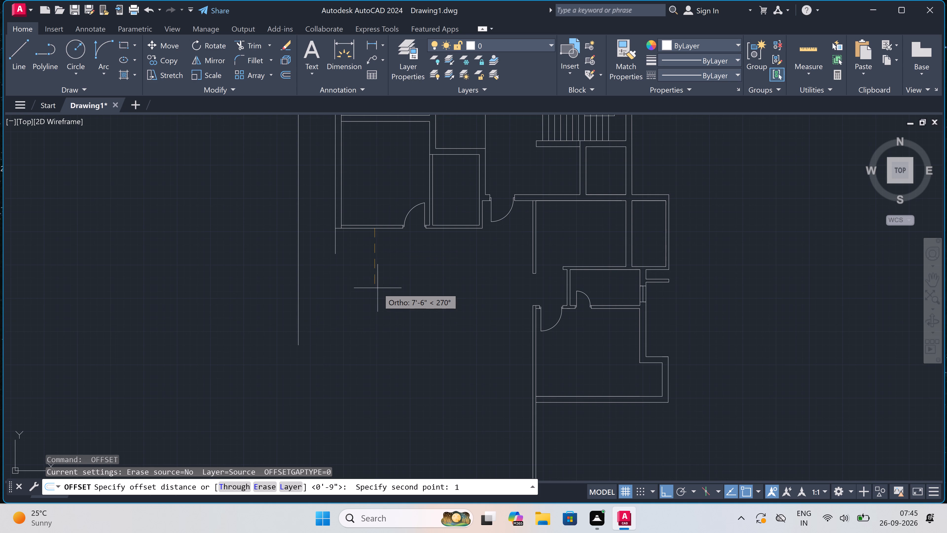
pyautogui.write("0'")
pyautogui.press('space')
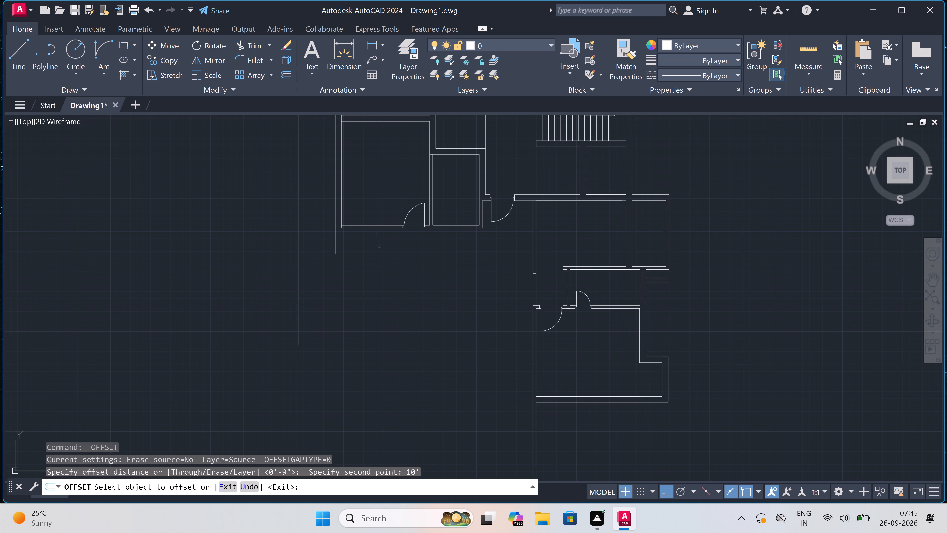
pyautogui.click(377, 229)
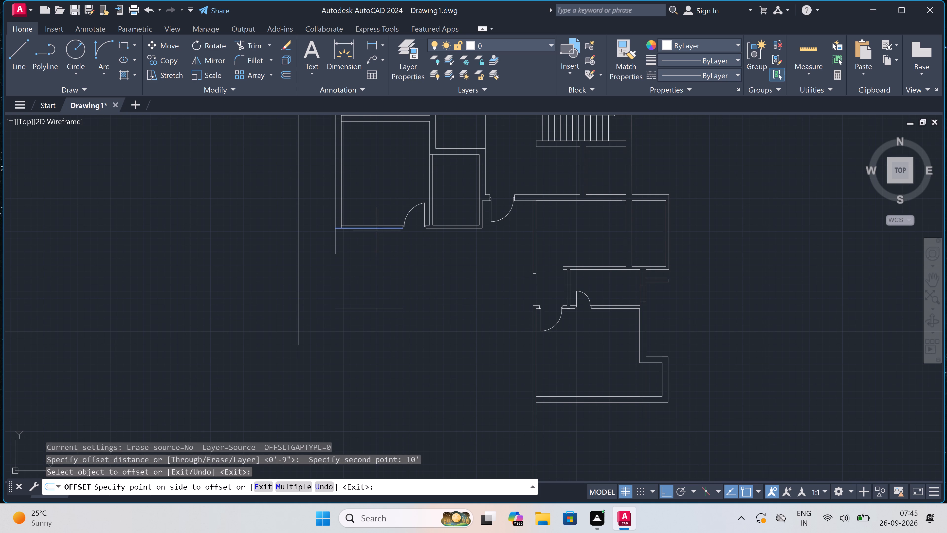
pyautogui.click(381, 237)
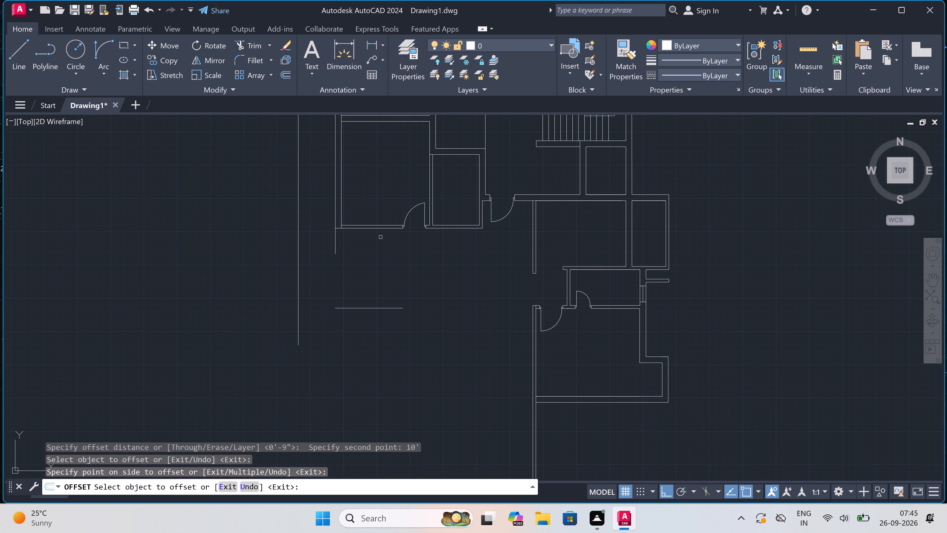
pyautogui.press('Escape')
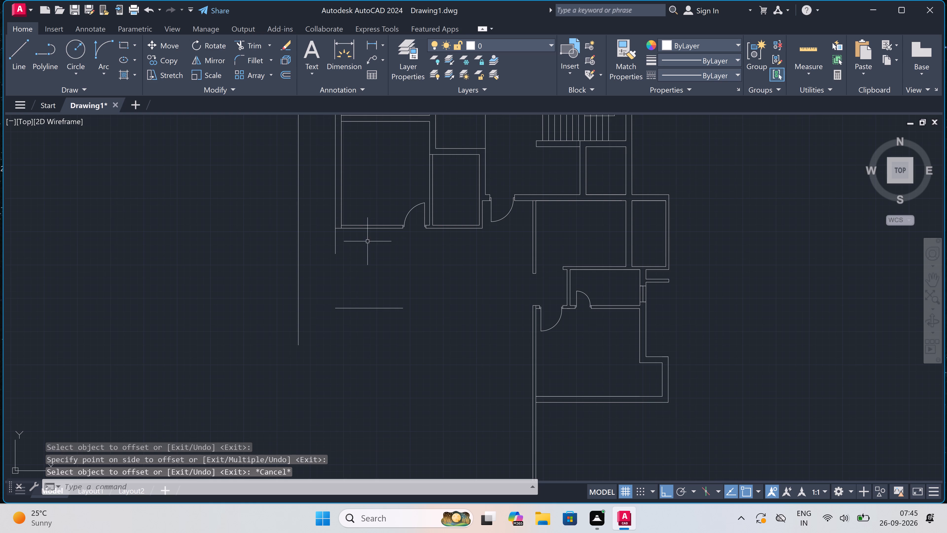
pyautogui.press('space')
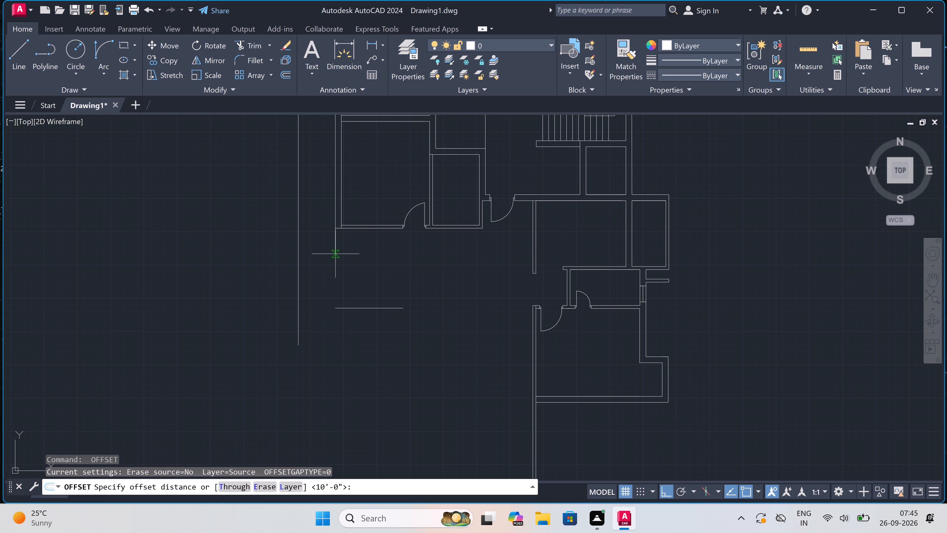
pyautogui.press('Escape')
# Draw a vertical line from the lower end of the west wall's outer line to a point south of the plan's bottom wall.
pyautogui.press('l')
pyautogui.press('space')
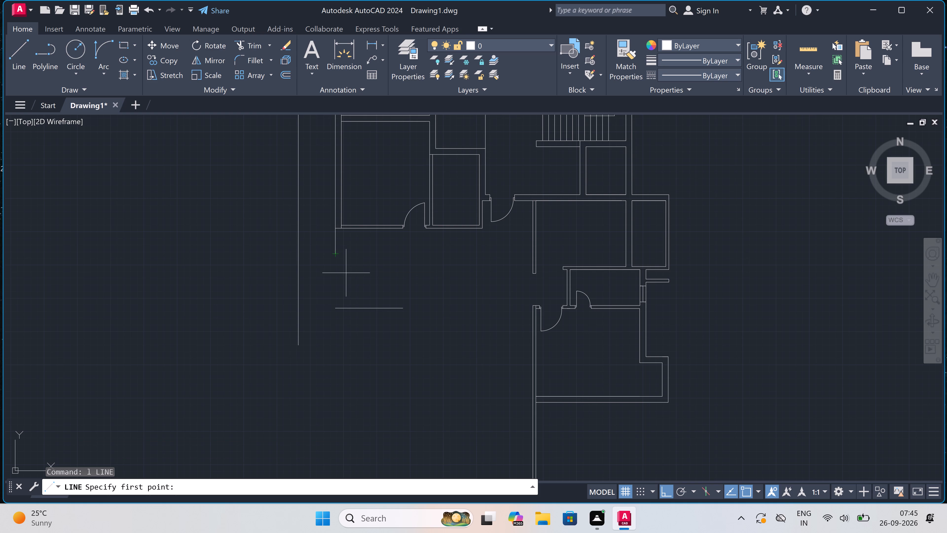
pyautogui.doubleClick(337, 254)
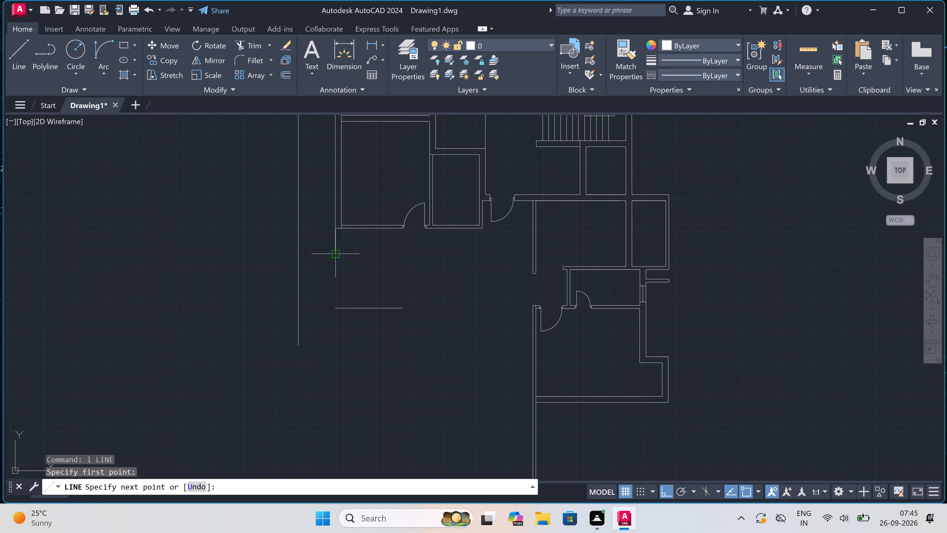
pyautogui.scroll(-3, 338, 352)
pyautogui.scroll(2, 336, 381)
pyautogui.click(338, 371)
pyautogui.press('Escape')
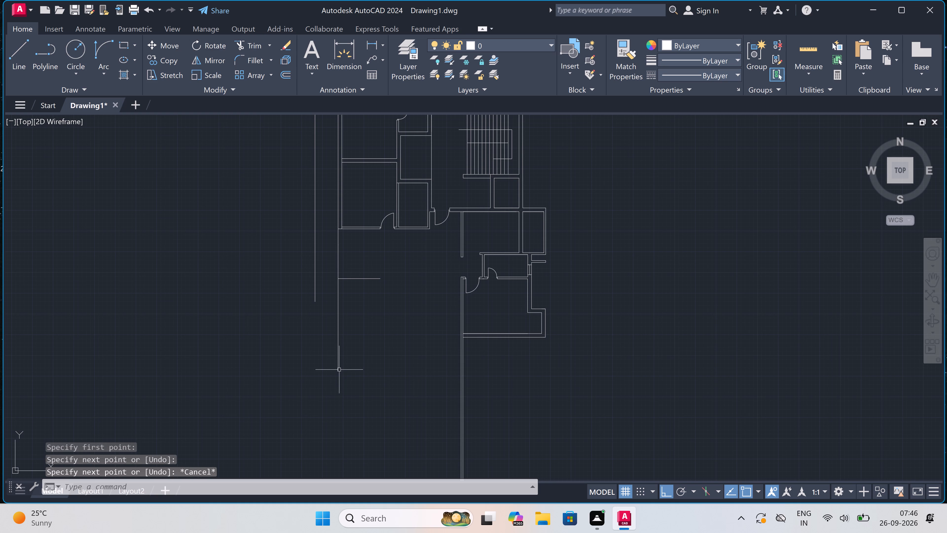
# Extend both lines of the plan's bottom wall westward across the long vertical wall to the lengthened west wall line.
pyautogui.write('ex')
pyautogui.press('space')
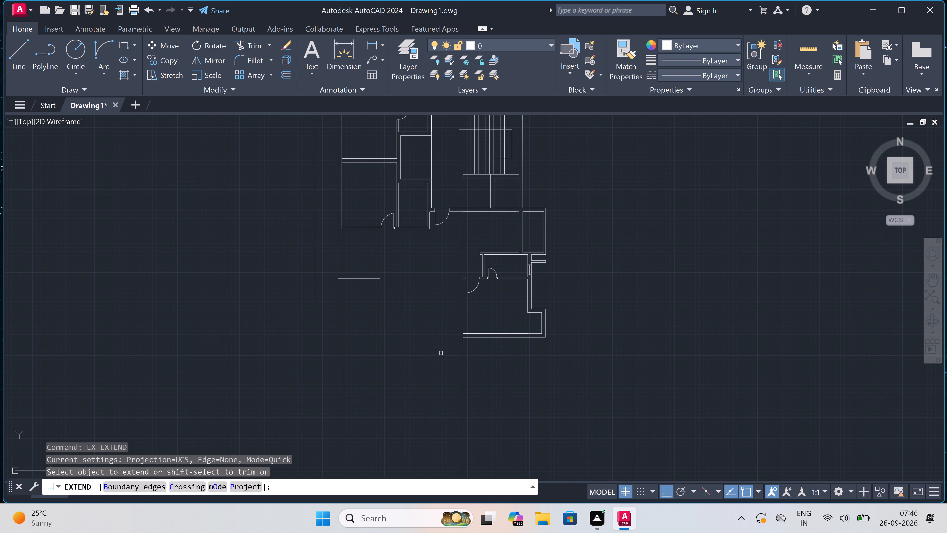
pyautogui.click(481, 319)
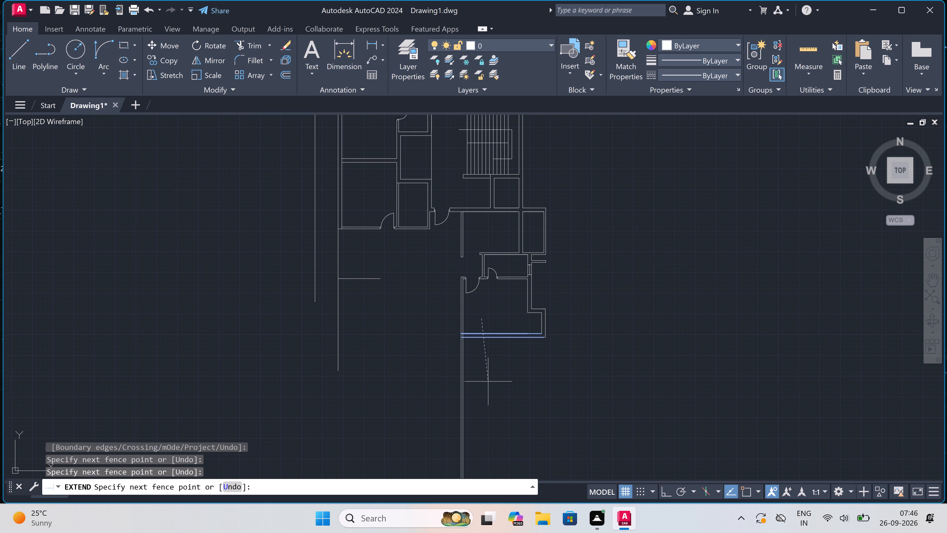
pyautogui.click(488, 382)
pyautogui.moveTo(483, 323); pyautogui.dragTo(484, 325)
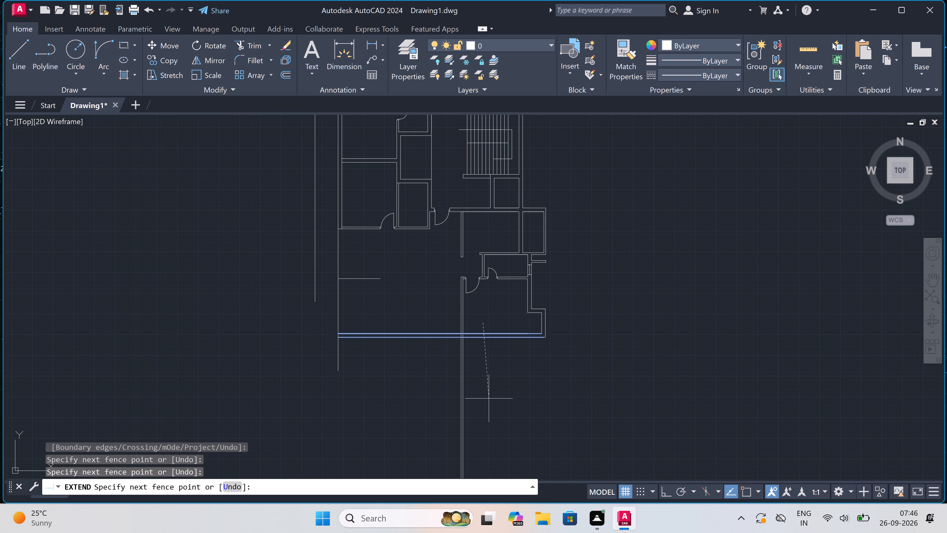
pyautogui.click(490, 399)
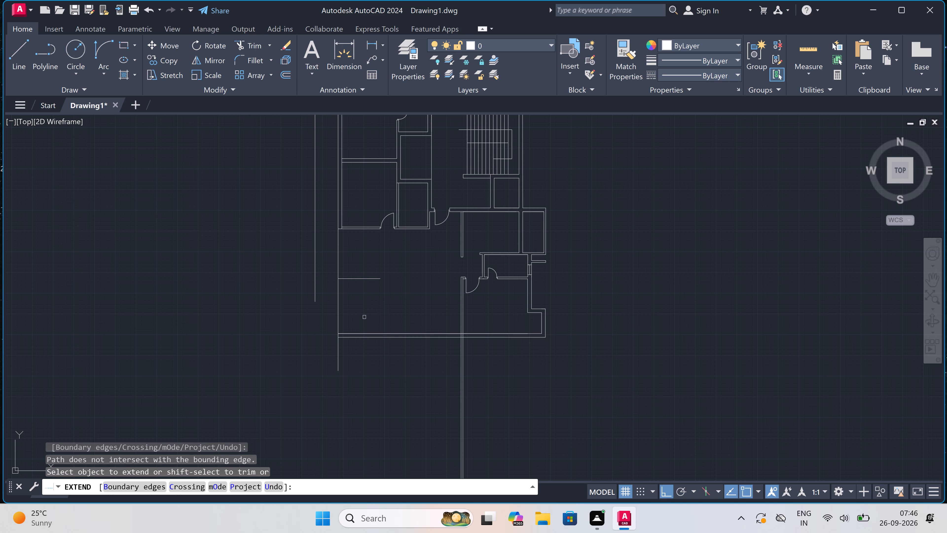
pyautogui.press('Escape')
# Draw a vertical line continuing the outermost west line from its lower end to a point south of the bottom wall.
pyautogui.press('l')
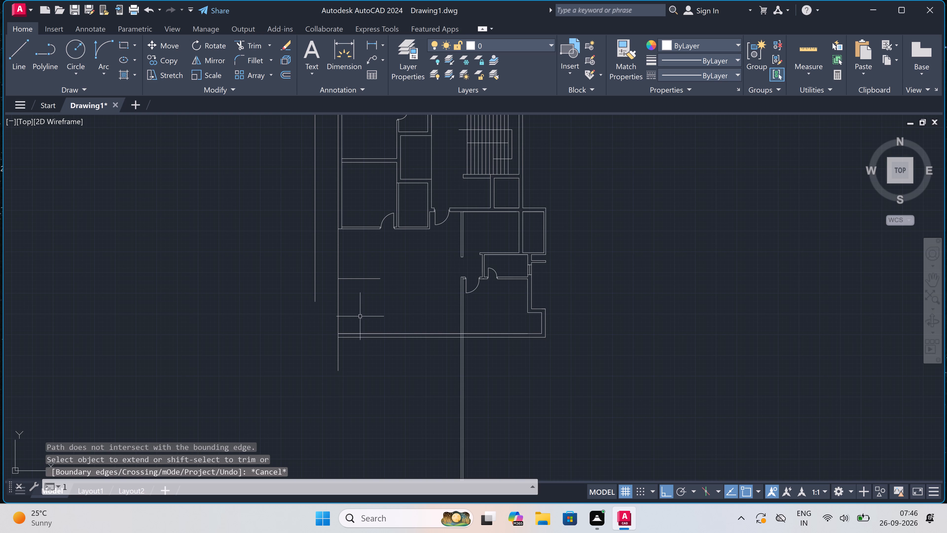
pyautogui.press('space')
pyautogui.click(315, 296)
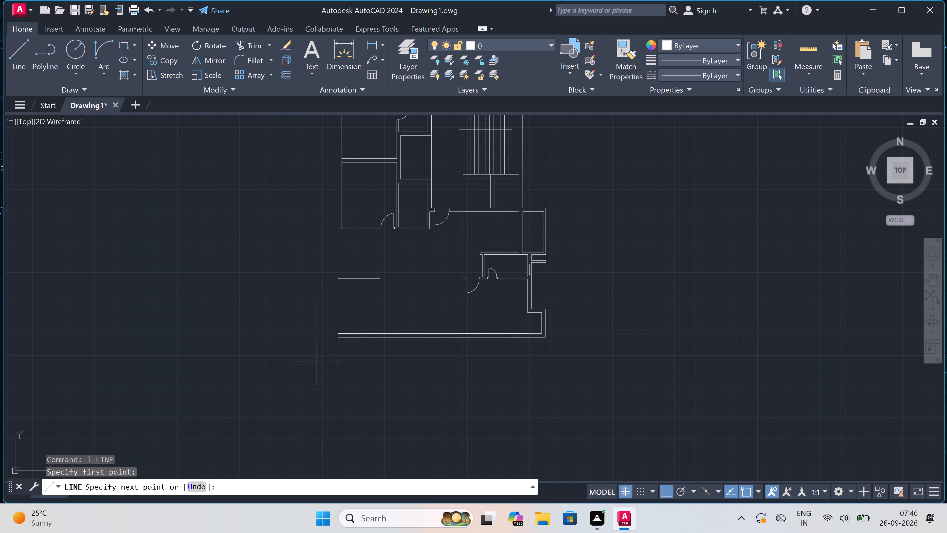
pyautogui.tripleClick(320, 403)
pyautogui.press('Escape')
# Extend both lines of the bottom wall further west to the outermost west line.
pyautogui.press('e')
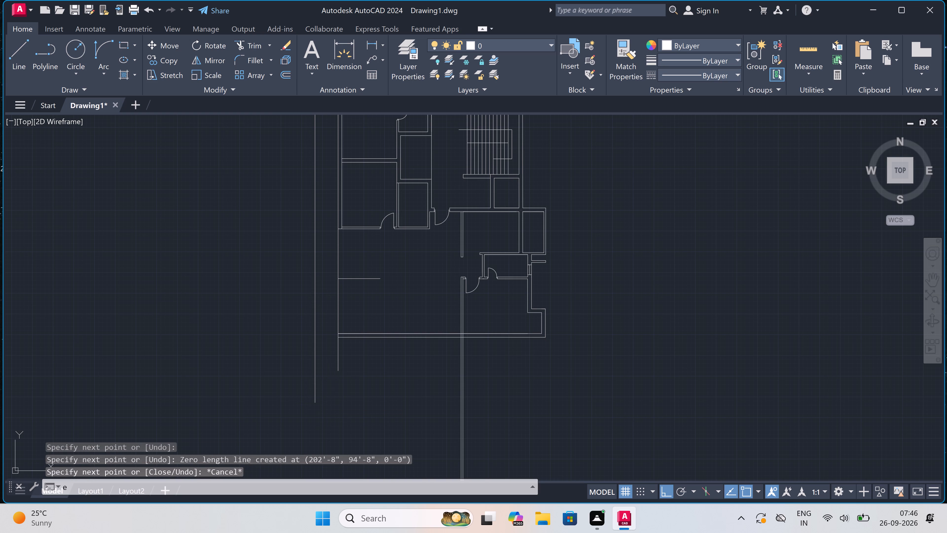
pyautogui.press('x')
pyautogui.press('space')
pyautogui.doubleClick(351, 326)
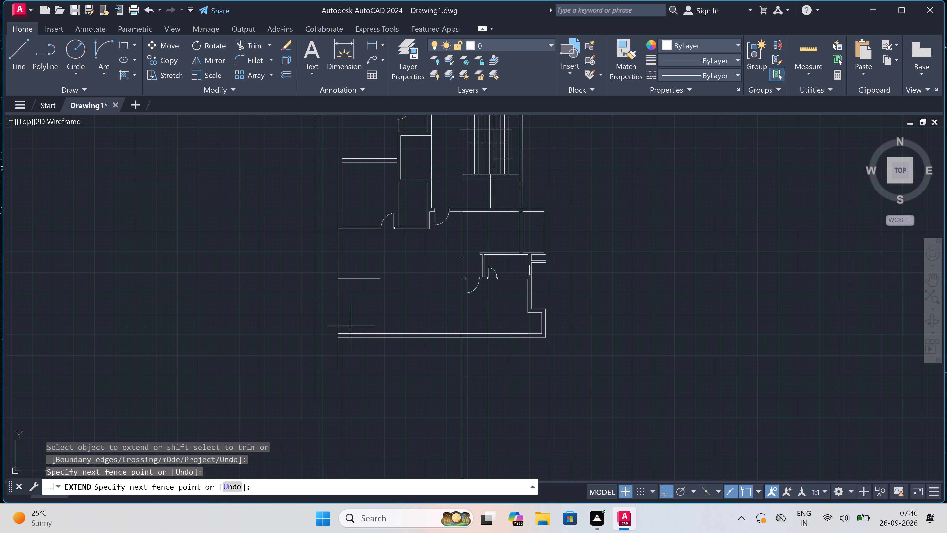
pyautogui.doubleClick(362, 360)
pyautogui.press('Escape')
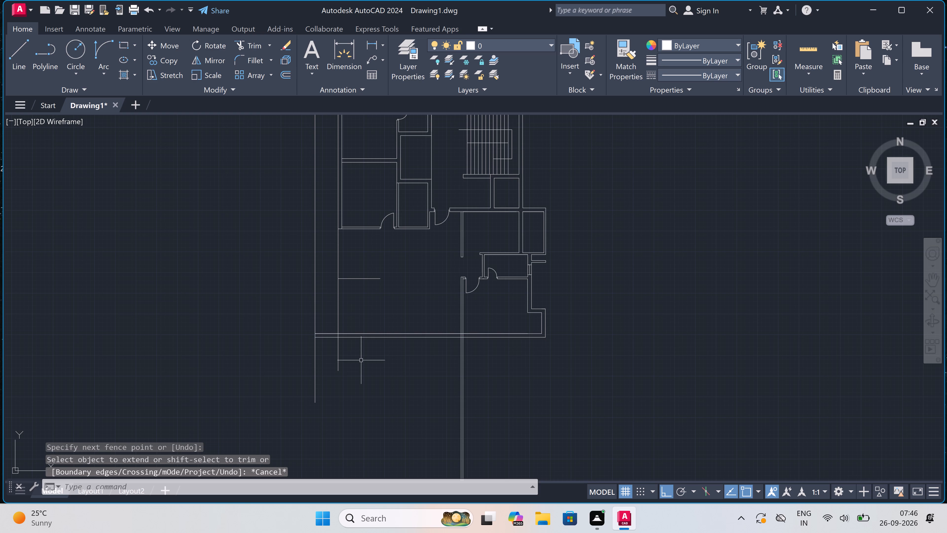
# Trim both west vertical lines below the bottom wall, and the inner one where it crosses the wall's thickness.
pyautogui.write('tr')
pyautogui.press('space')
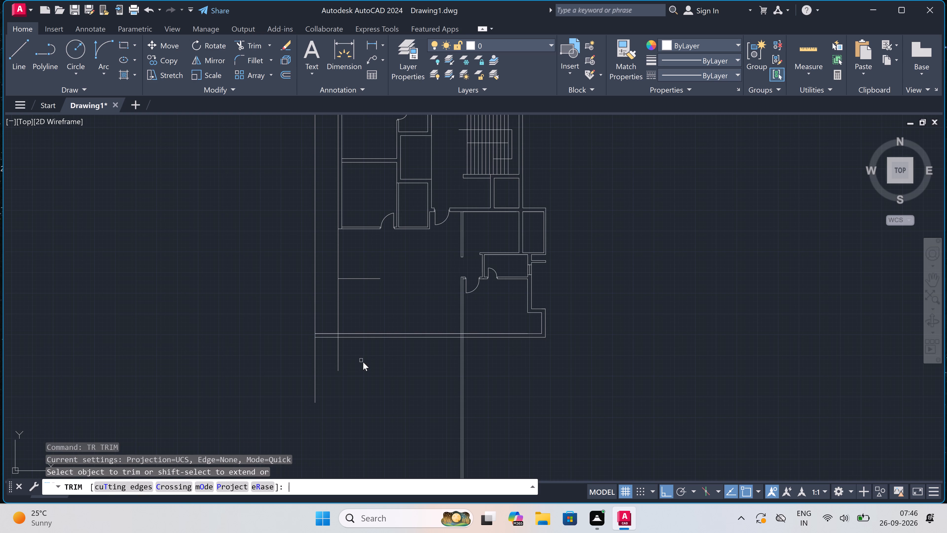
pyautogui.click(363, 362)
pyautogui.click(297, 357)
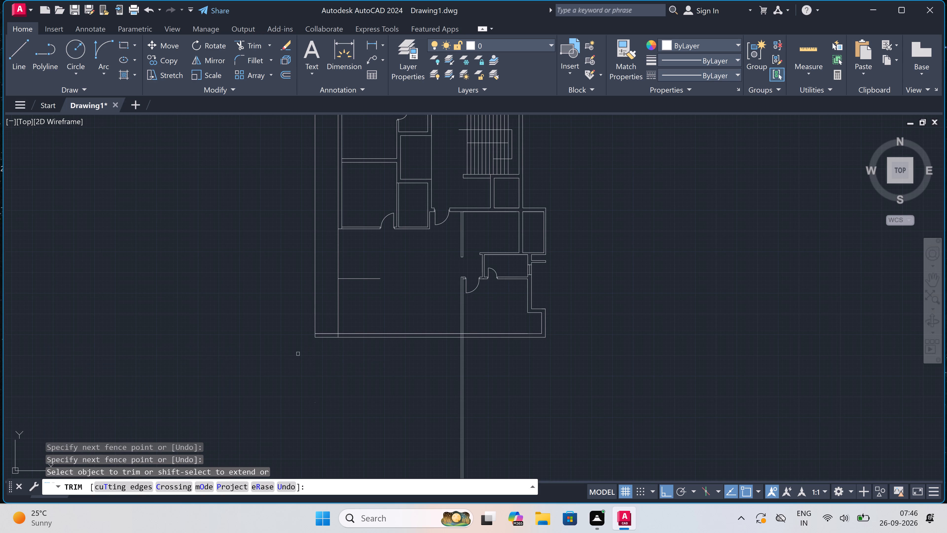
pyautogui.scroll(2, 321, 332)
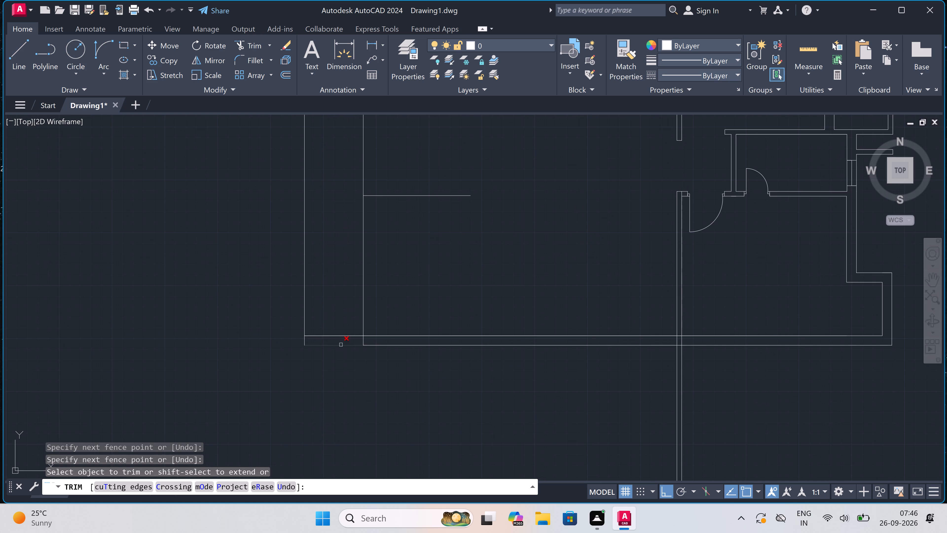
pyautogui.scroll(2, 354, 343)
pyautogui.click(355, 343)
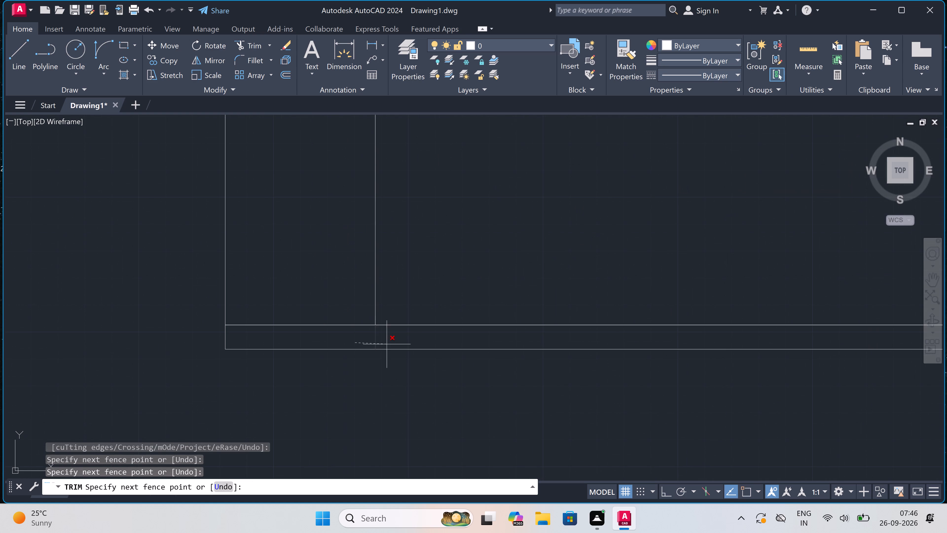
pyautogui.click(388, 343)
pyautogui.press('Escape')
pyautogui.scroll(-3, 388, 343)
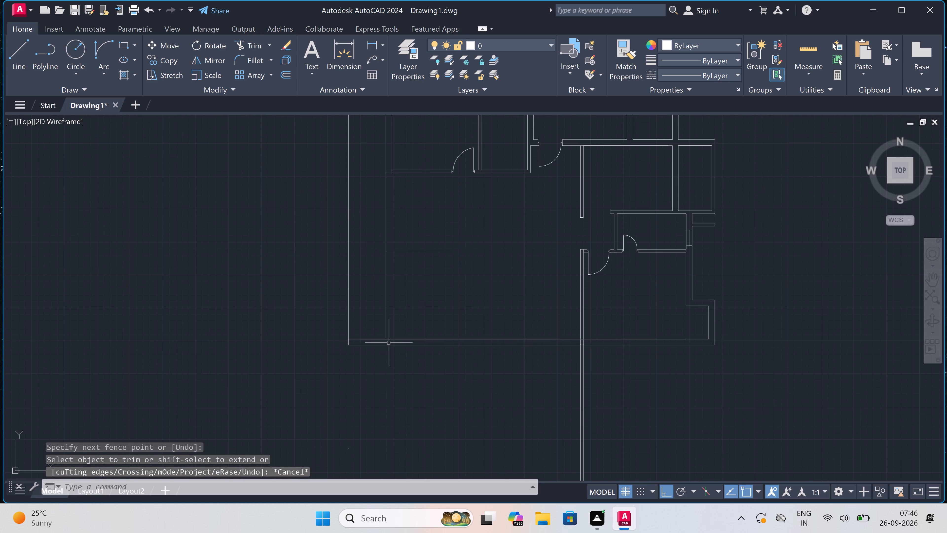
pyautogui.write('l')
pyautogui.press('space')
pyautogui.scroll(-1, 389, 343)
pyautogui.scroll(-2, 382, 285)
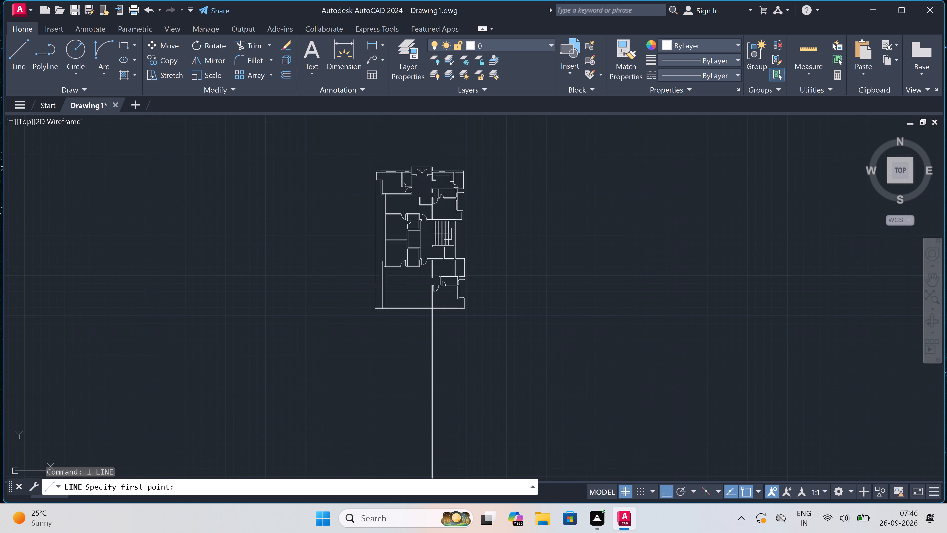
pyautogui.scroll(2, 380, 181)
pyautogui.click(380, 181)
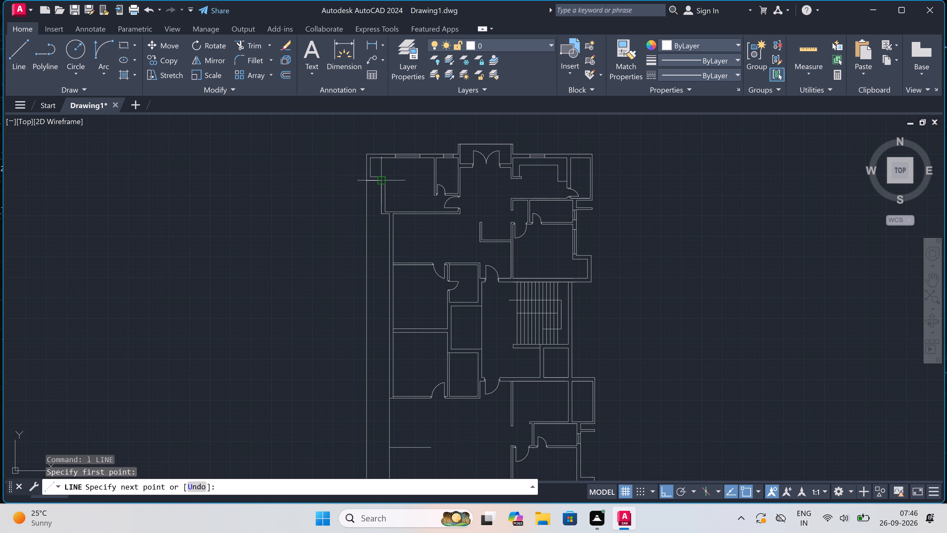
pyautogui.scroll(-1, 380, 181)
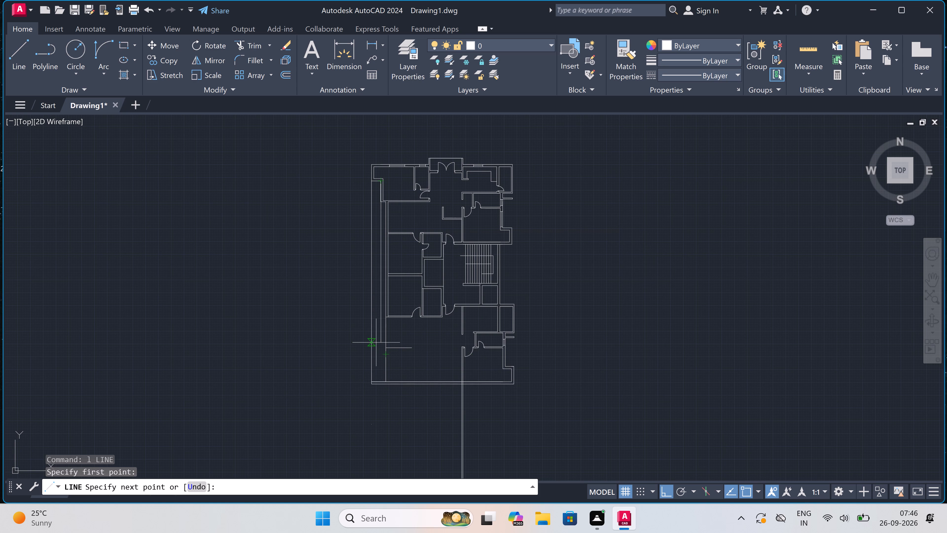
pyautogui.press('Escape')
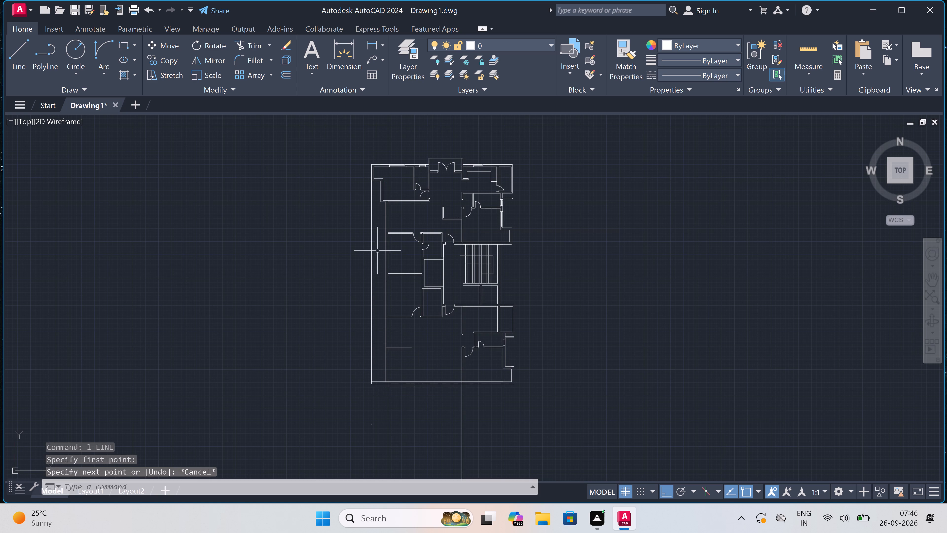
# Start a line where the inner bottom wall line meets the outermost west line and draw it 9" east.
pyautogui.press('space')
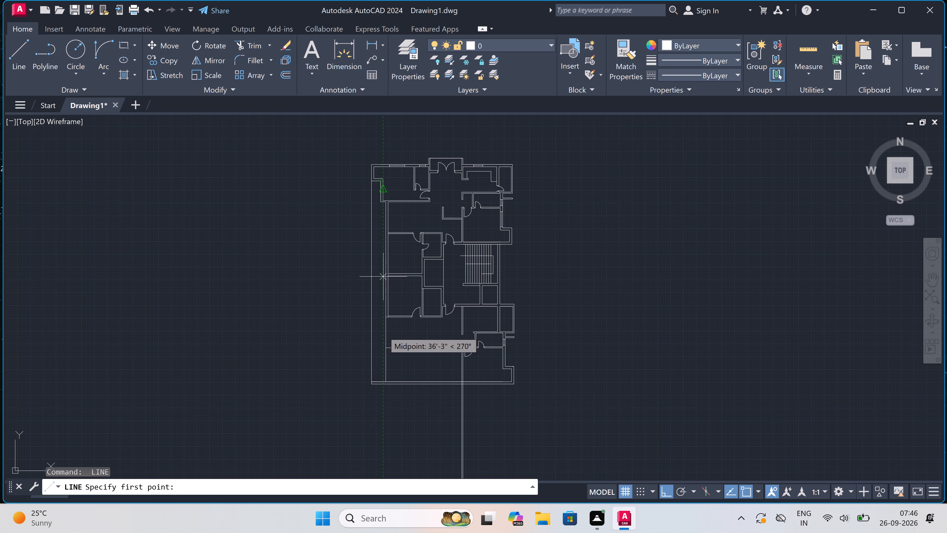
pyautogui.scroll(2, 388, 384)
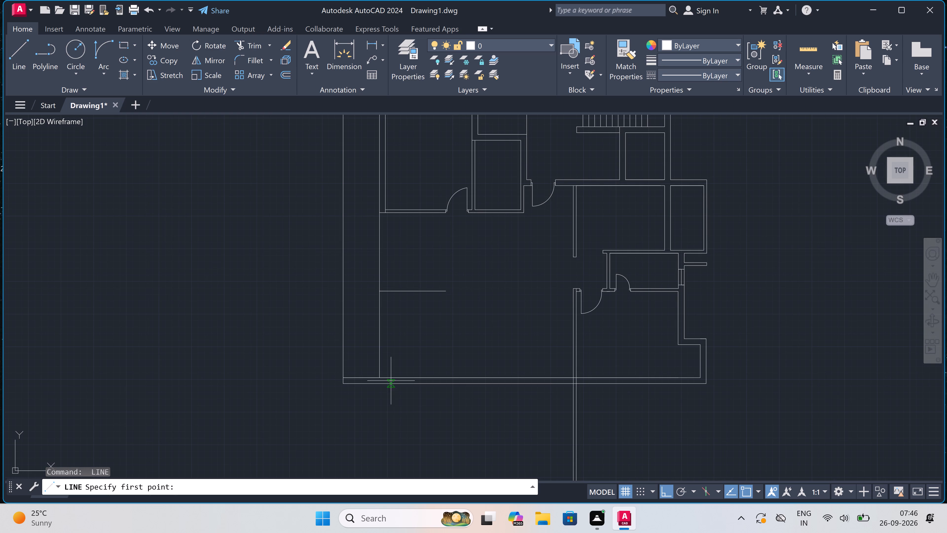
pyautogui.scroll(2, 346, 377)
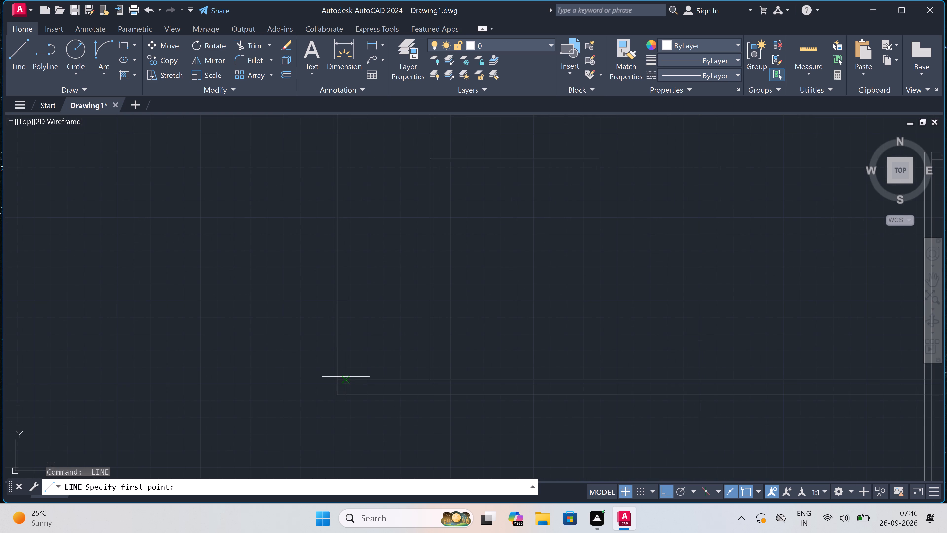
pyautogui.click(340, 379)
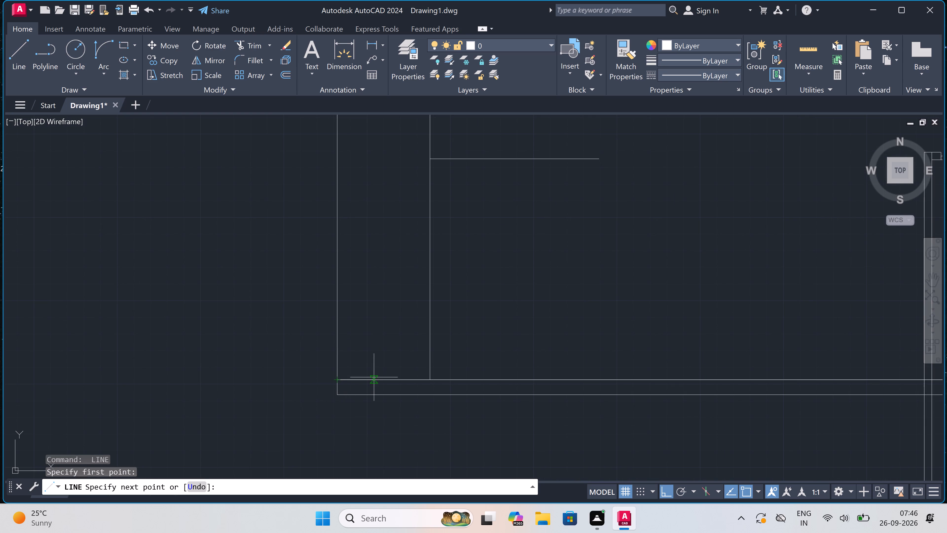
pyautogui.press('9')
pyautogui.write('"')
pyautogui.press('space')
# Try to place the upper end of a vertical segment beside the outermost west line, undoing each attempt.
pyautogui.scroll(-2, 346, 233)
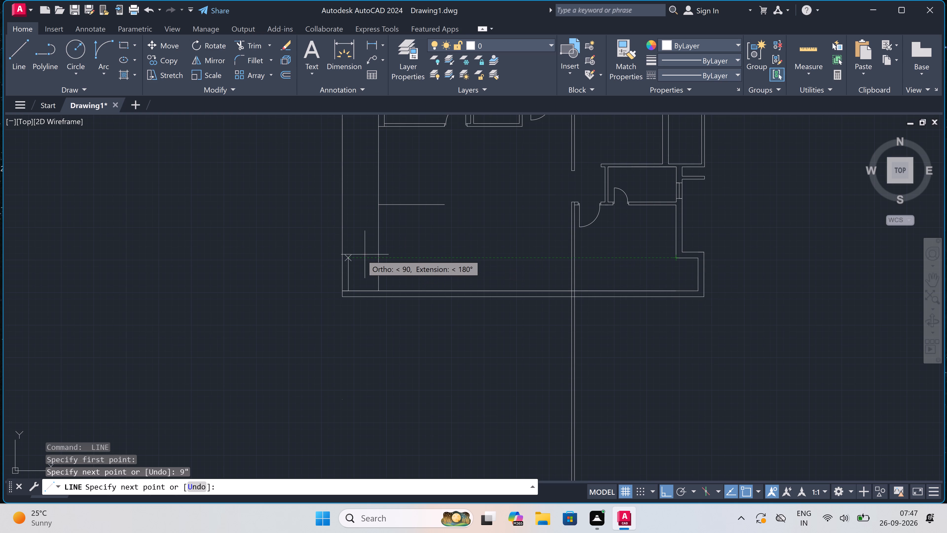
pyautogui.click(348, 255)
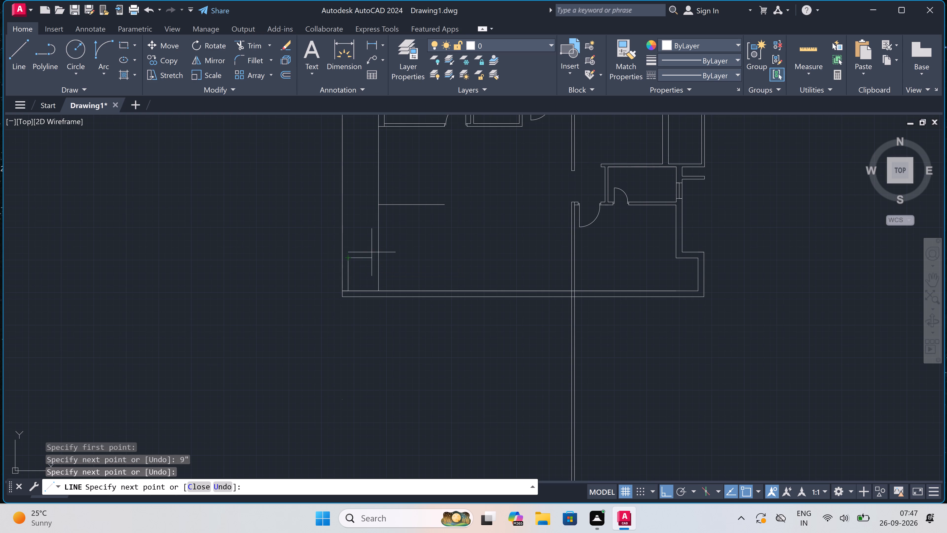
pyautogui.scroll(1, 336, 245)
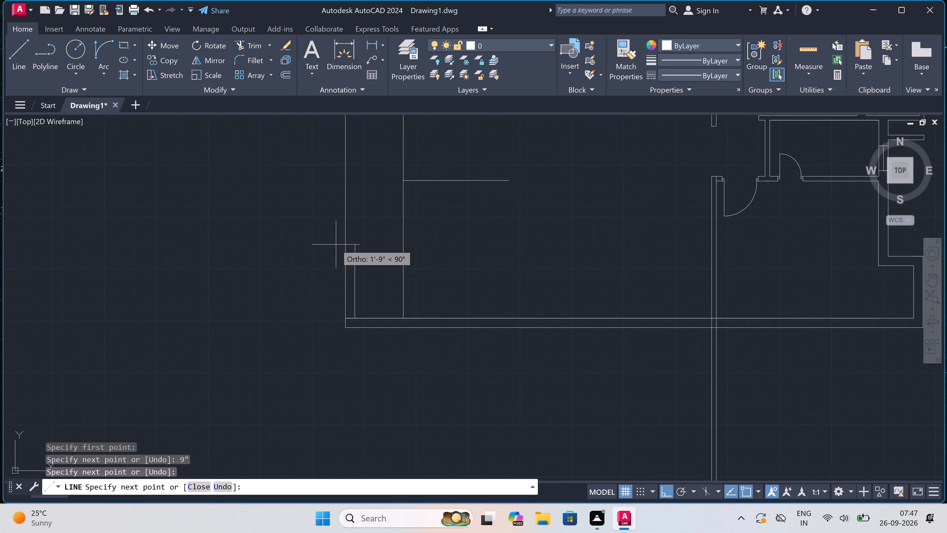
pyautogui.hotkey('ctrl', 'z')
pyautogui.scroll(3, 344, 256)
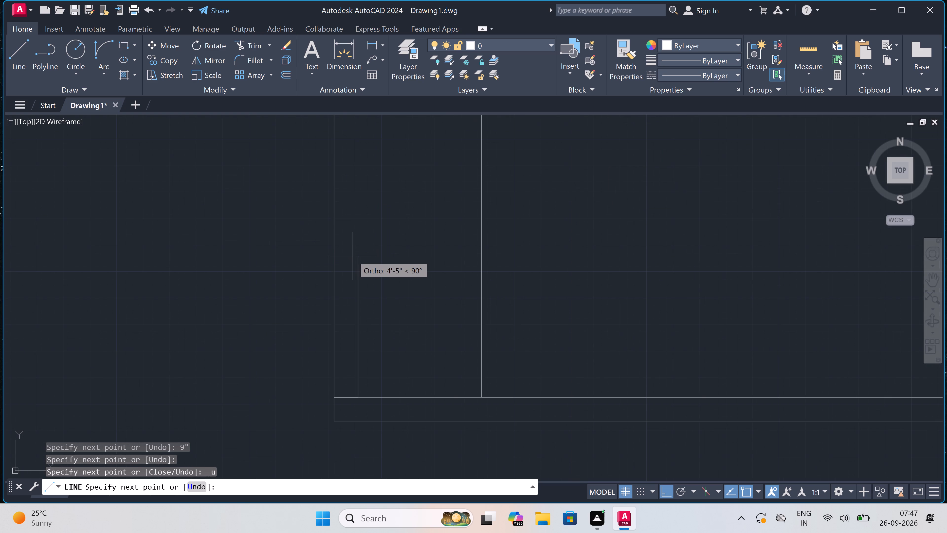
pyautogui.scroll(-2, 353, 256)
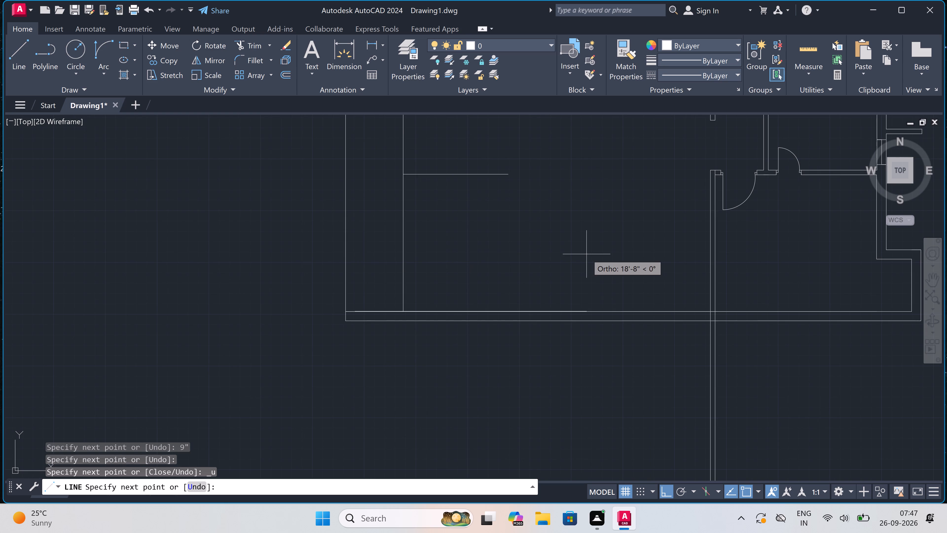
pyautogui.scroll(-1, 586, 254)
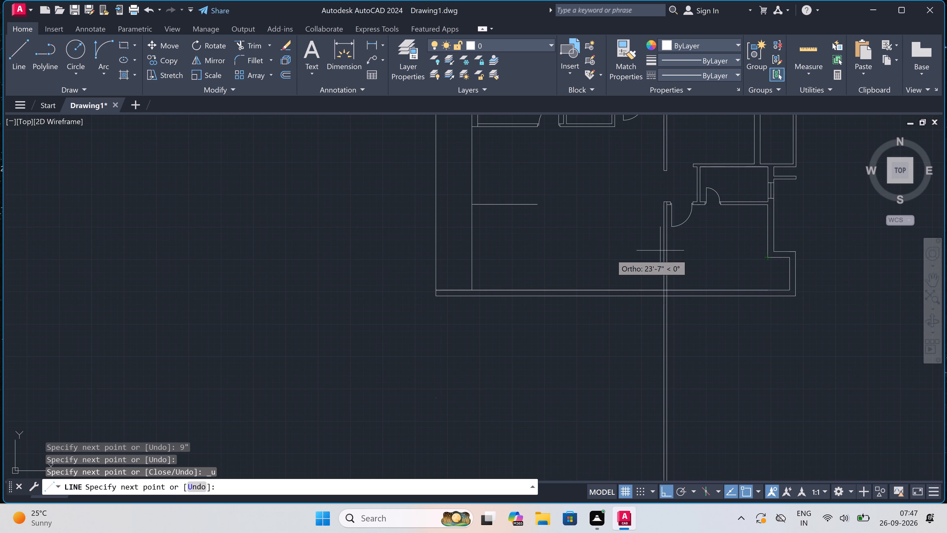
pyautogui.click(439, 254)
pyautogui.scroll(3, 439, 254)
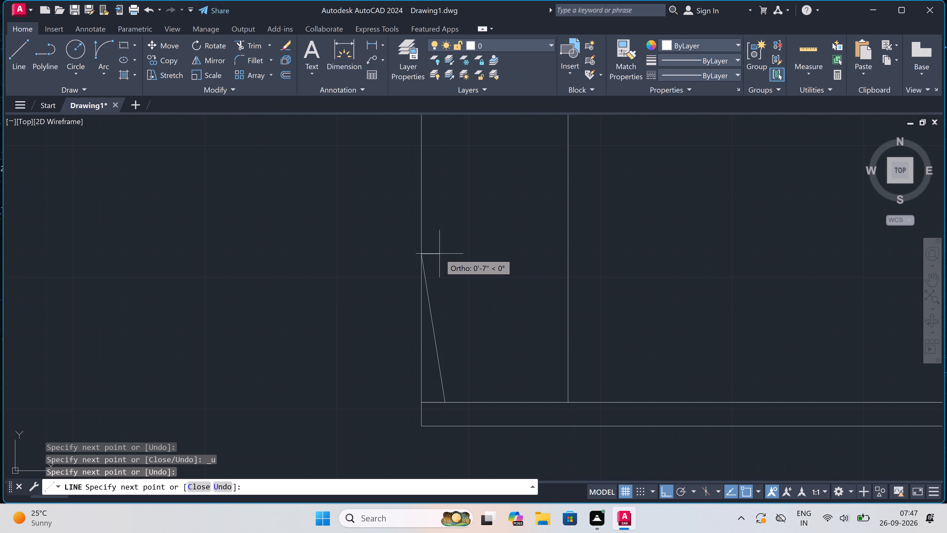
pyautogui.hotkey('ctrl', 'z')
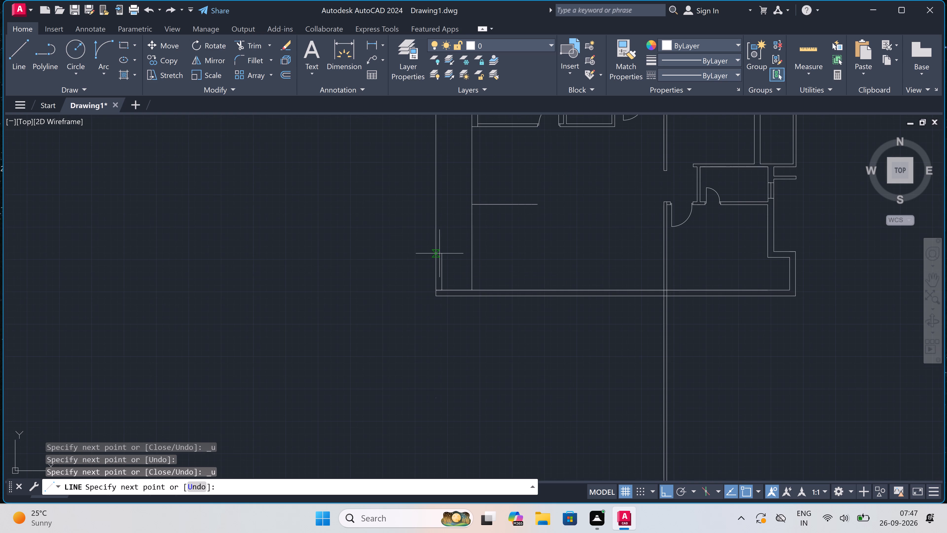
# Continue the line north, east to the inner west line, north 9", and back west to the outermost west line.
pyautogui.scroll(1, 439, 253)
pyautogui.click(440, 252)
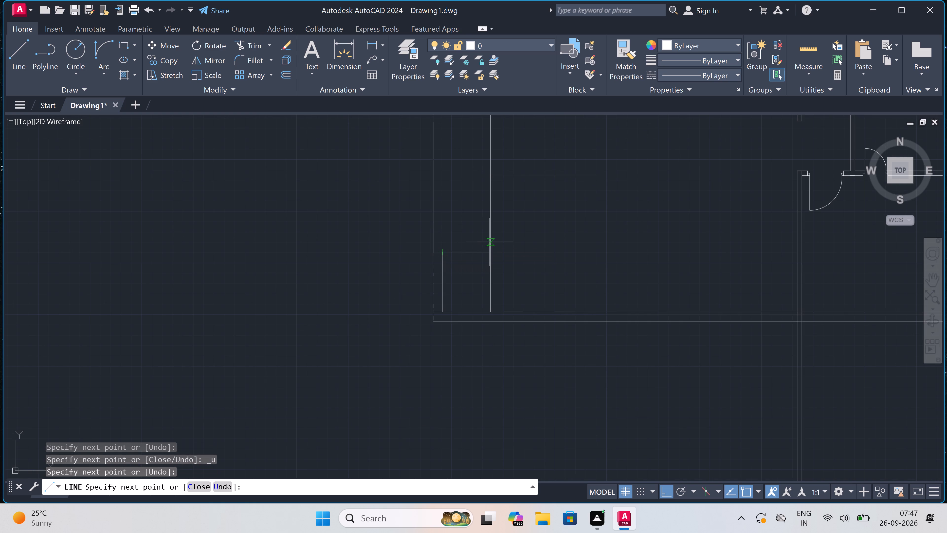
pyautogui.click(493, 251)
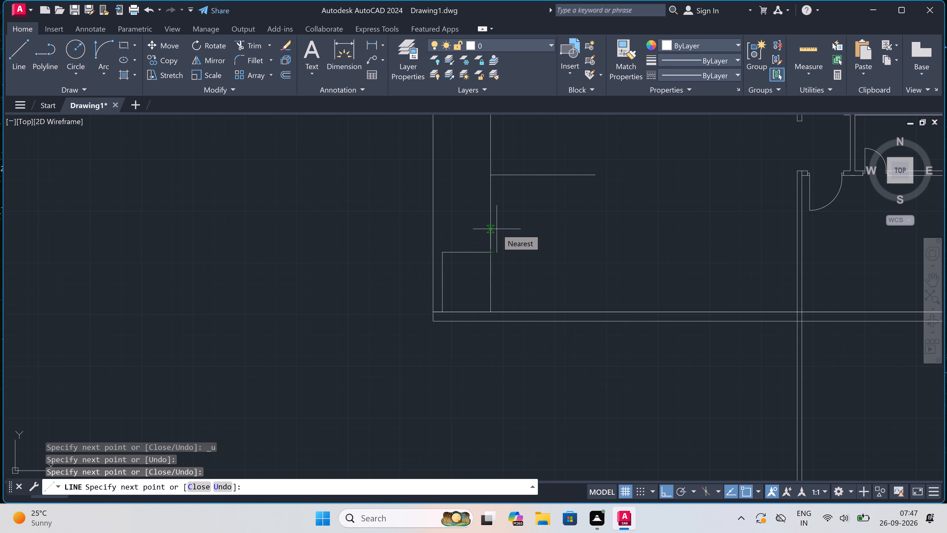
pyautogui.write('9"')
pyautogui.press('space')
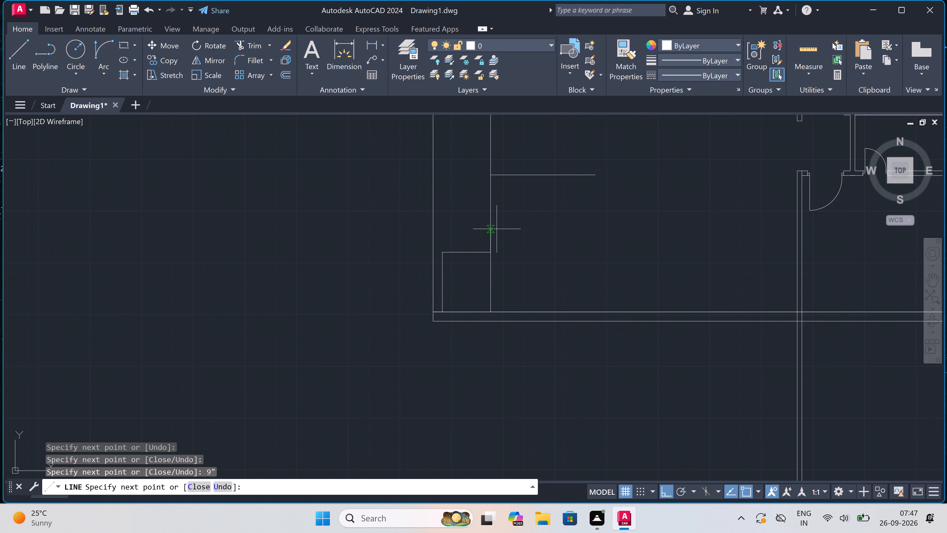
pyautogui.click(432, 246)
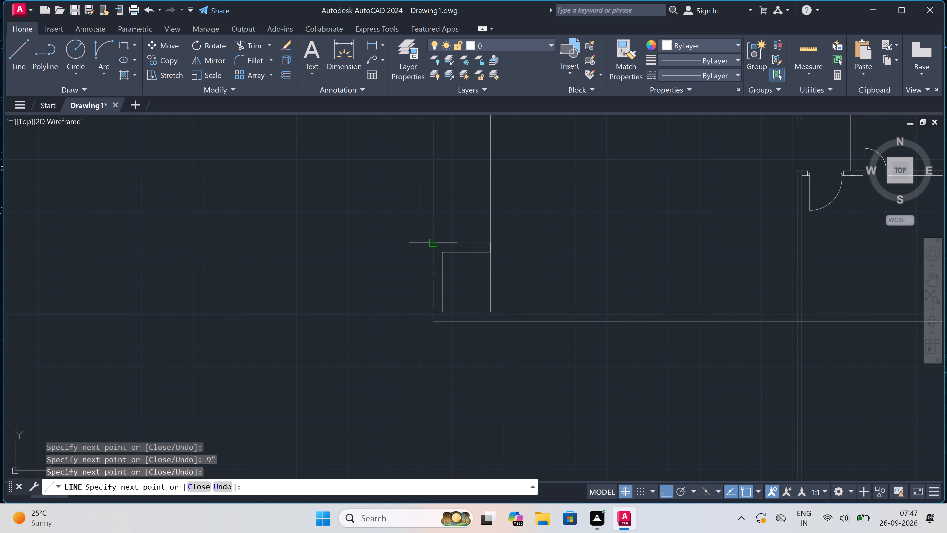
pyautogui.press('Escape')
# Trim the inner bottom wall line where it crosses the west wall's thickness at the south-west corner.
pyautogui.write('te')
pyautogui.press('space')
pyautogui.press('Escape')
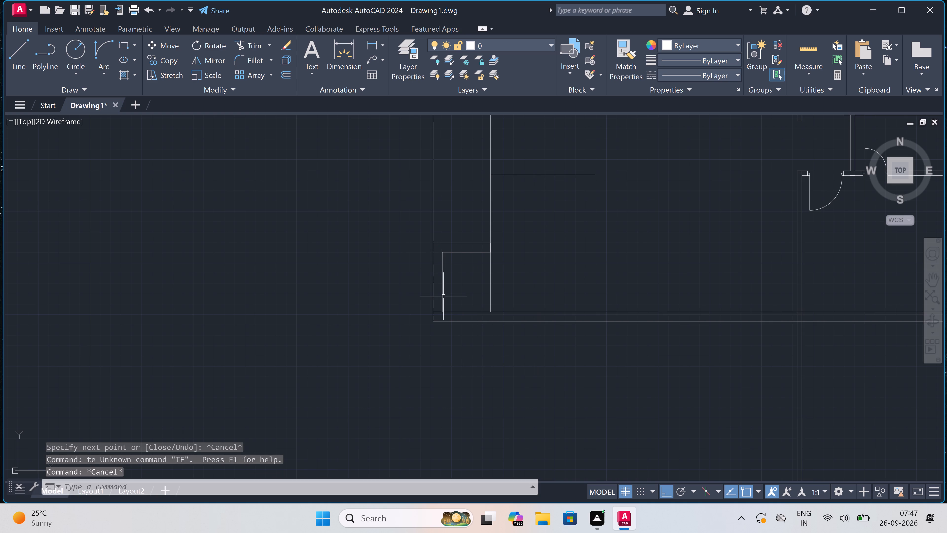
pyautogui.press('t')
pyautogui.press('r')
pyautogui.press('space')
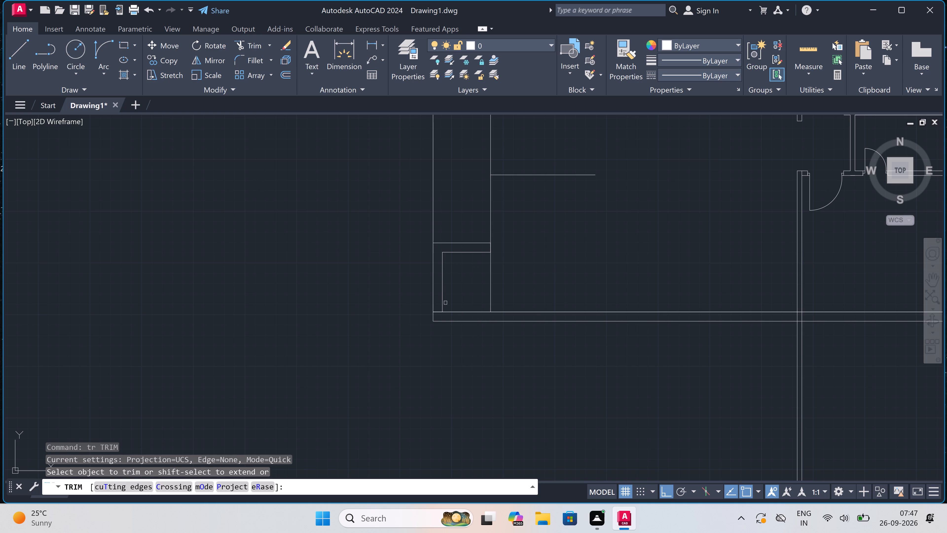
pyautogui.click(436, 308)
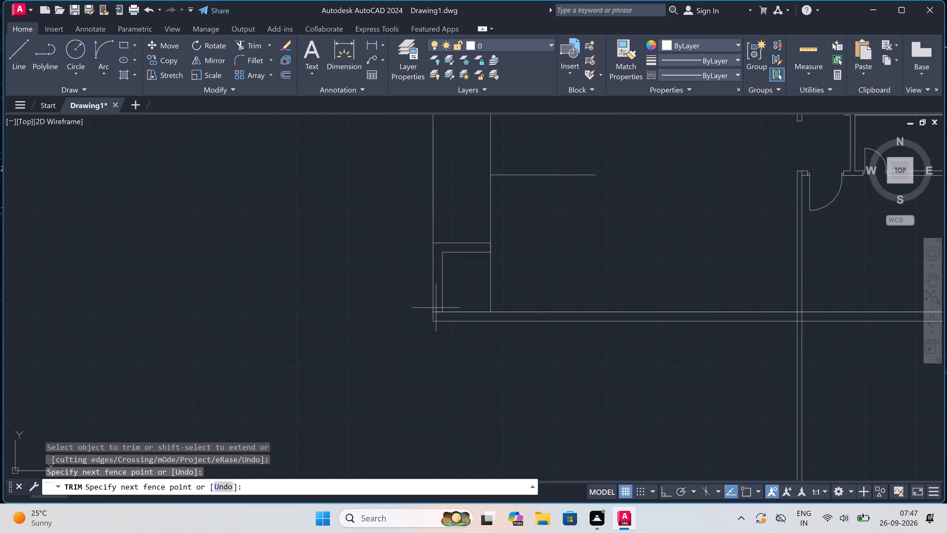
pyautogui.click(436, 315)
# Trim away the outermost west line above the south-west projection, including its leftover stub, and remove the stray short horizontal line east of it.
pyautogui.scroll(-1, 436, 313)
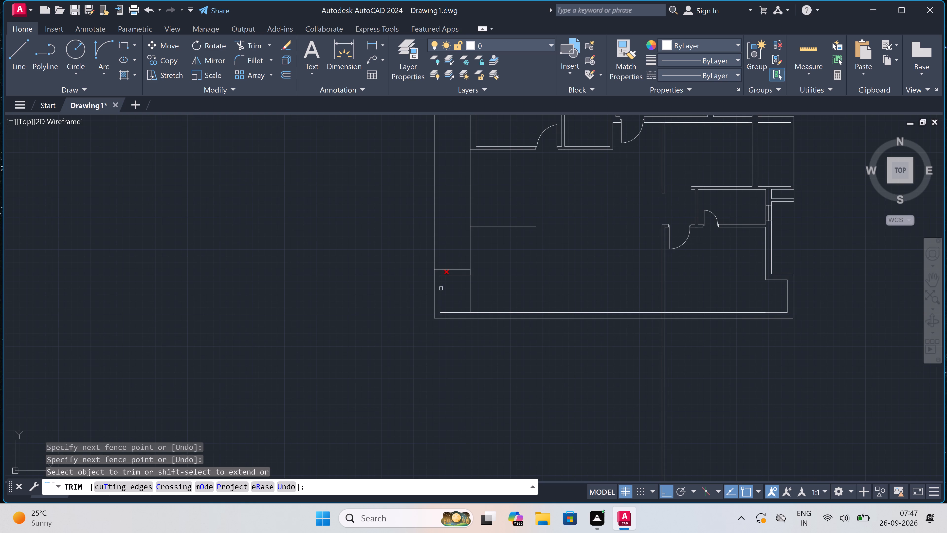
pyautogui.scroll(-2, 443, 259)
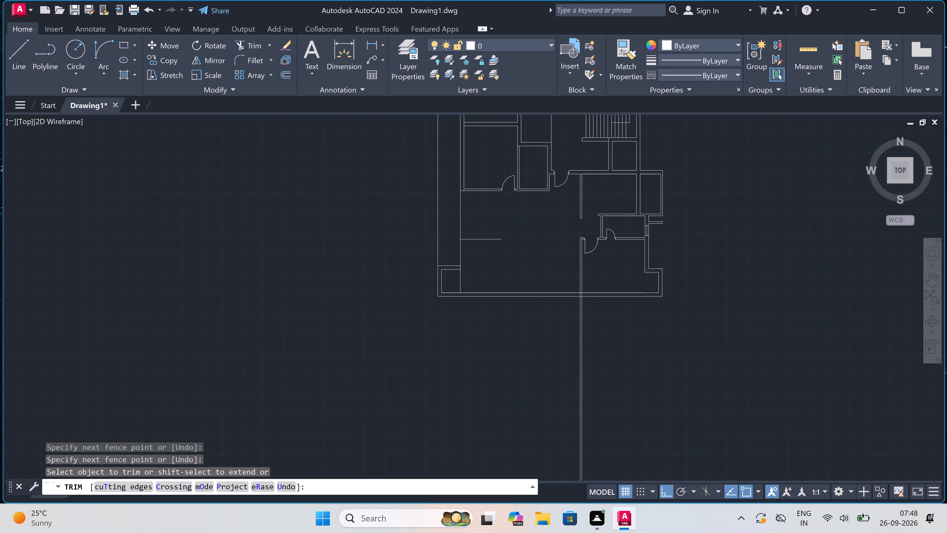
pyautogui.scroll(-2, 443, 242)
pyautogui.click(442, 234)
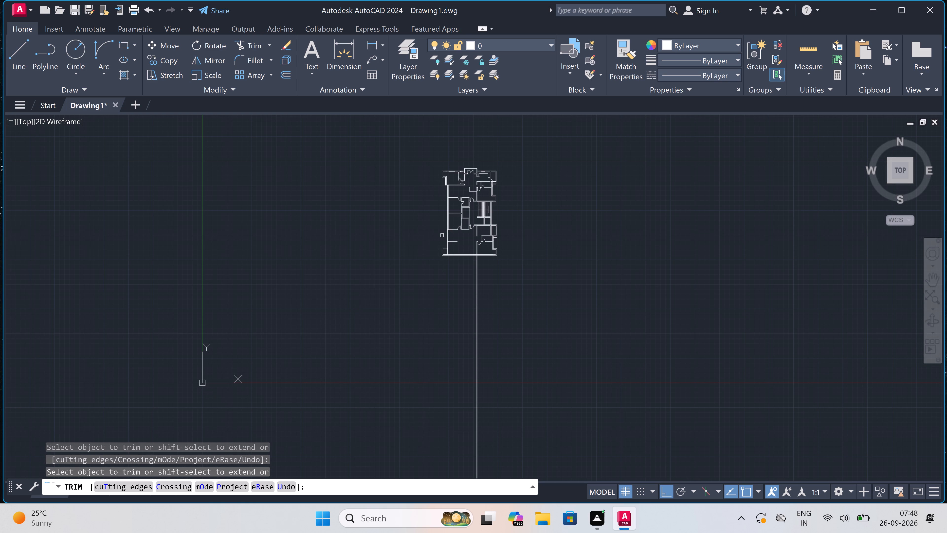
pyautogui.scroll(2, 445, 237)
pyautogui.scroll(1, 473, 248)
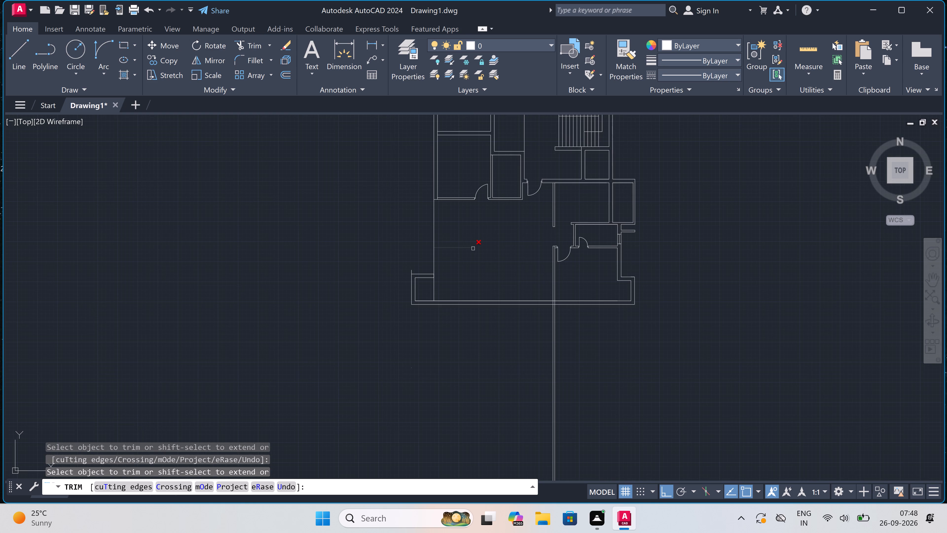
pyautogui.click(473, 247)
pyautogui.scroll(3, 400, 284)
pyautogui.scroll(1, 430, 227)
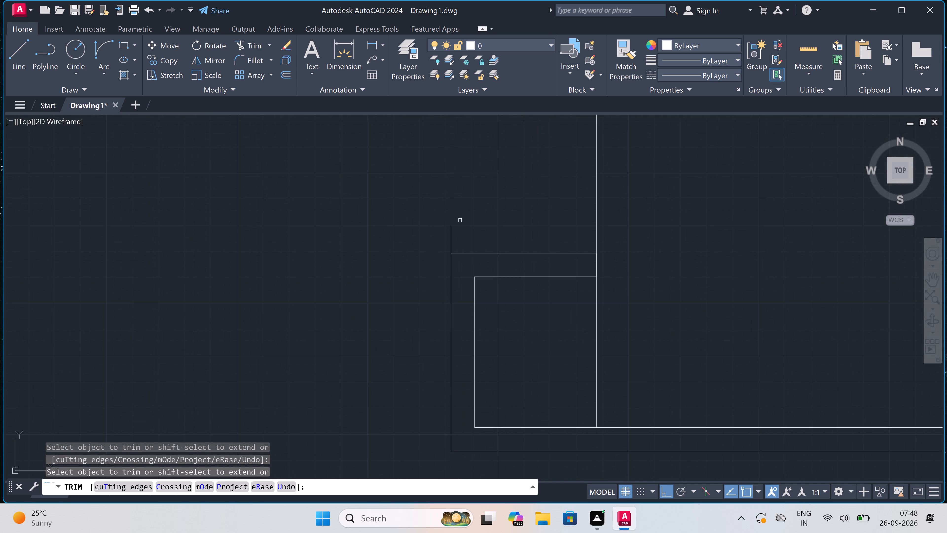
pyautogui.click(465, 221)
pyautogui.click(446, 247)
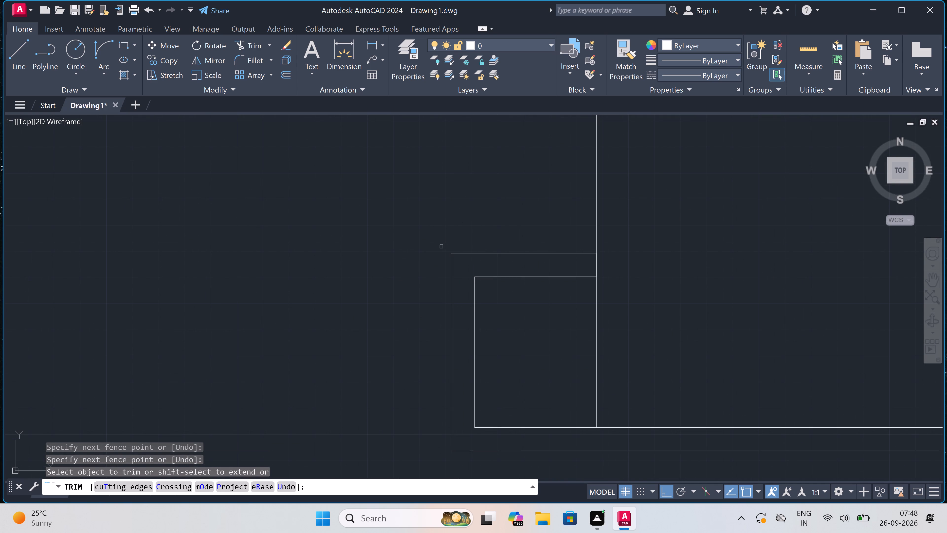
pyautogui.press('Escape')
# Draw the west wall's inner line about 14'-6" south from the south-west corner of the lower-west room.
pyautogui.scroll(-3, 435, 244)
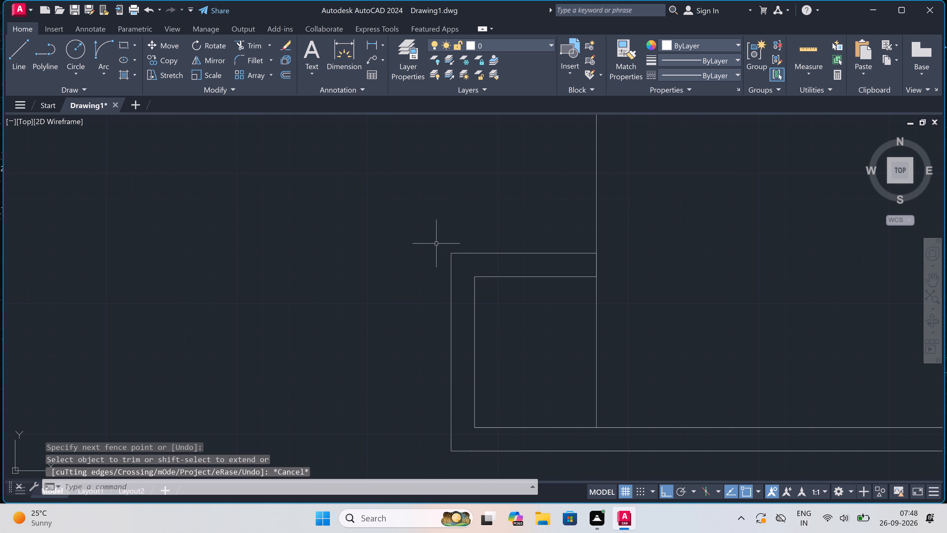
pyautogui.scroll(-1, 435, 244)
pyautogui.scroll(1, 509, 232)
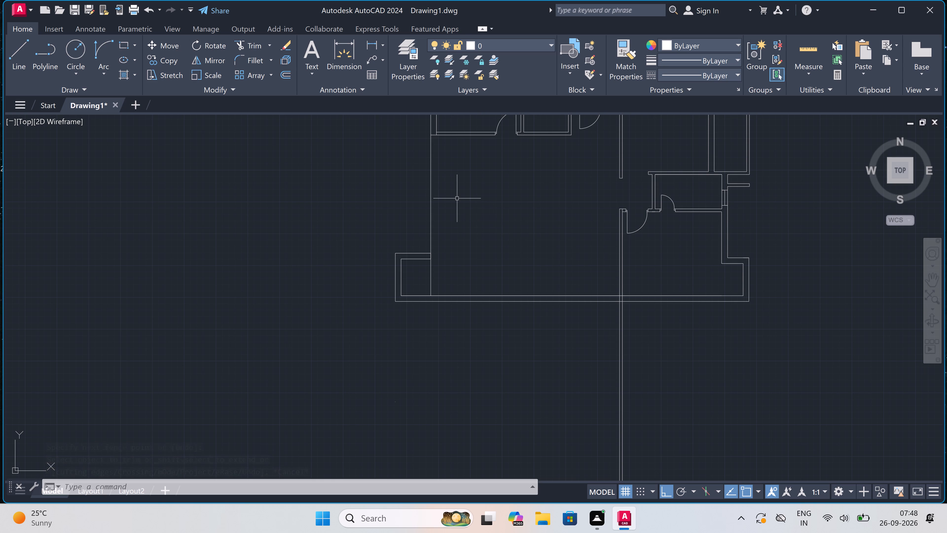
pyautogui.write('l')
pyautogui.press('space')
pyautogui.scroll(-1, 456, 197)
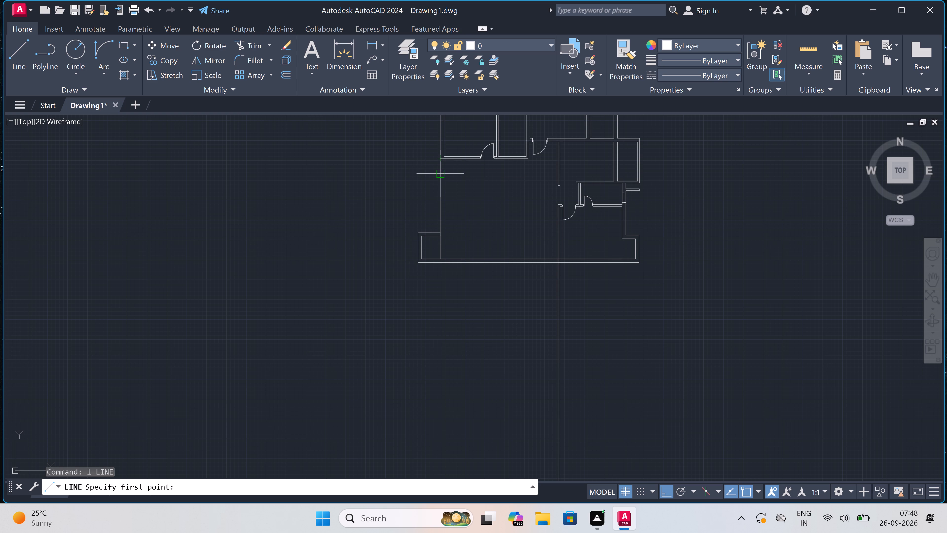
pyautogui.scroll(2, 446, 149)
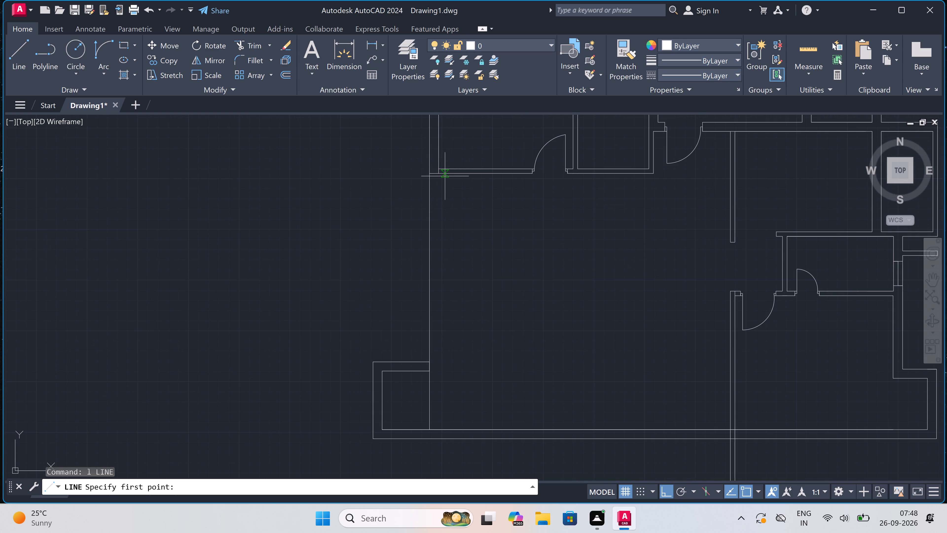
pyautogui.moveTo(440, 175); pyautogui.dragTo(440, 179)
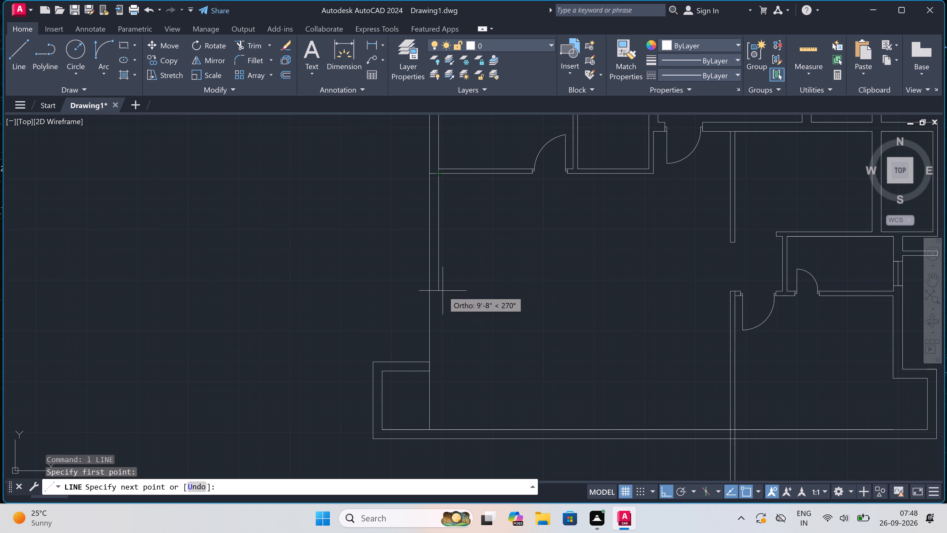
pyautogui.click(438, 350)
pyautogui.press('Escape')
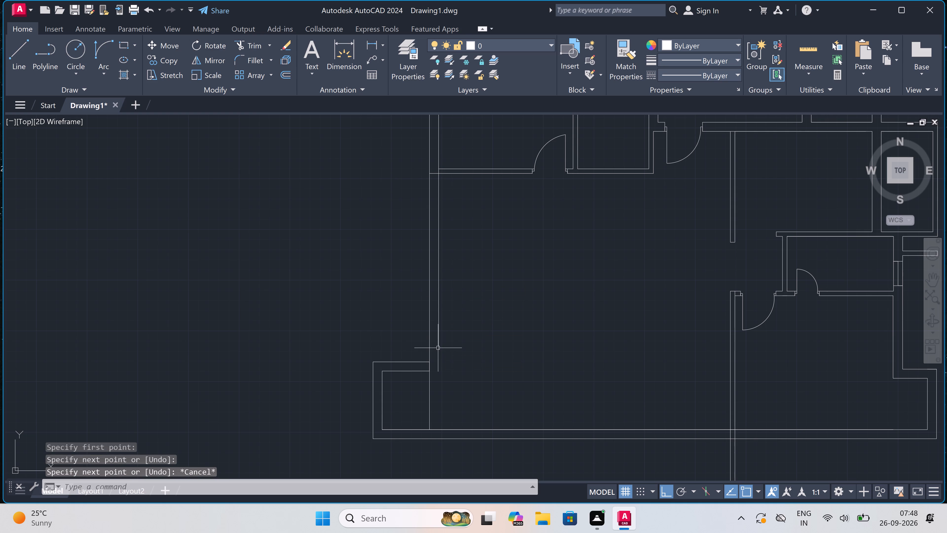
# Outline a south-west room from the west line's lower end: 11' north, 10' east, and south to the inner bottom wall line.
pyautogui.write('l')
pyautogui.press('space')
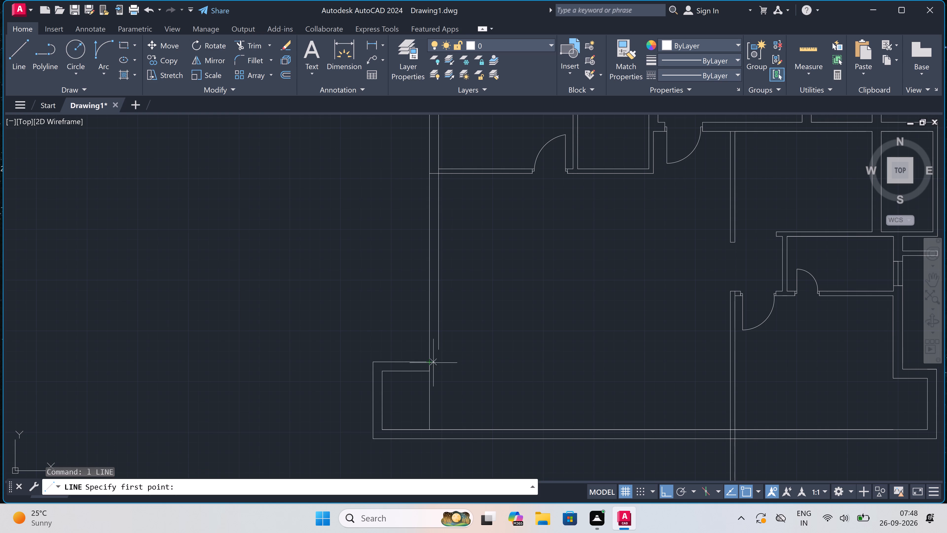
pyautogui.click(428, 426)
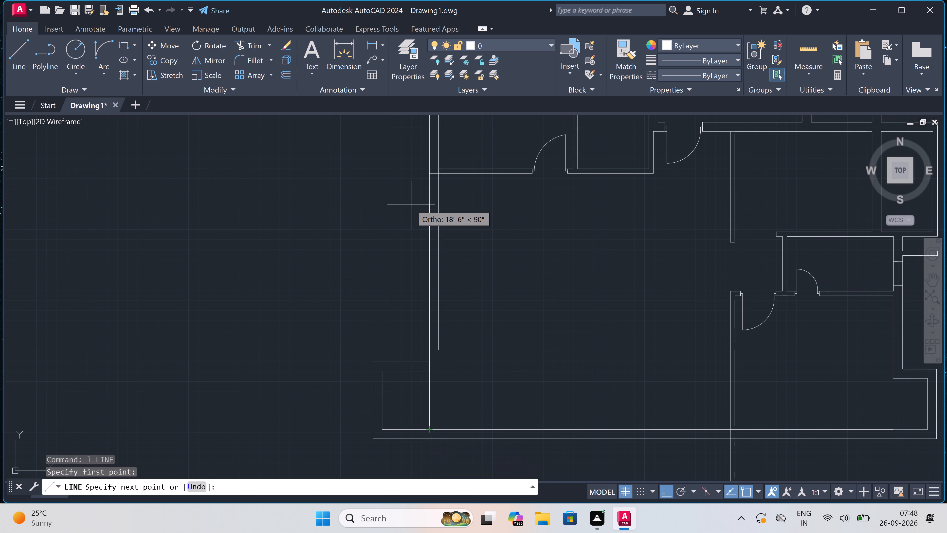
pyautogui.write('11')
pyautogui.write("'")
pyautogui.press('space')
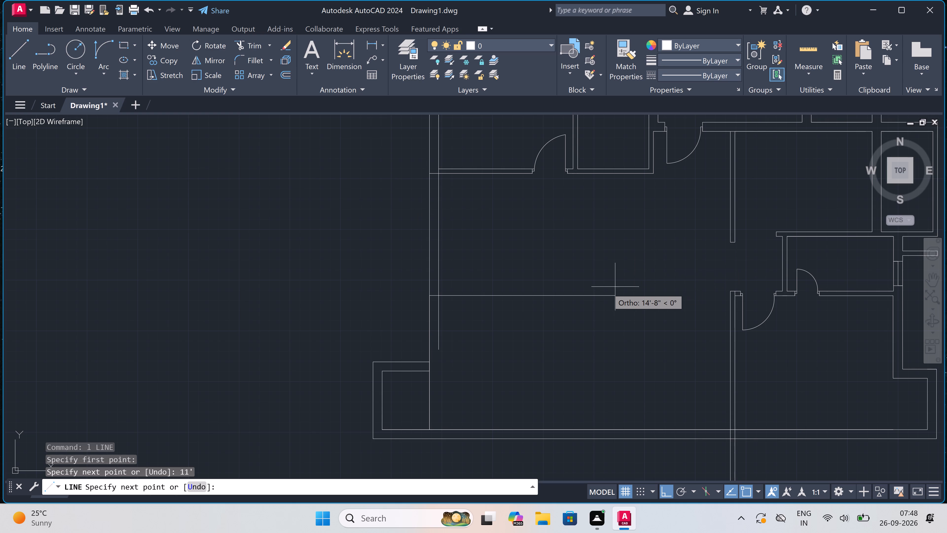
pyautogui.scroll(-3, 607, 288)
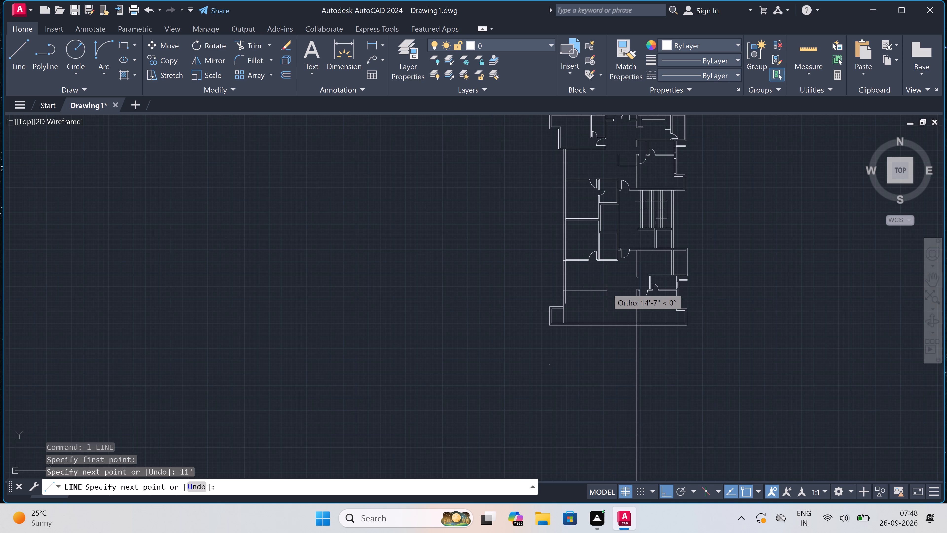
pyautogui.scroll(3, 607, 288)
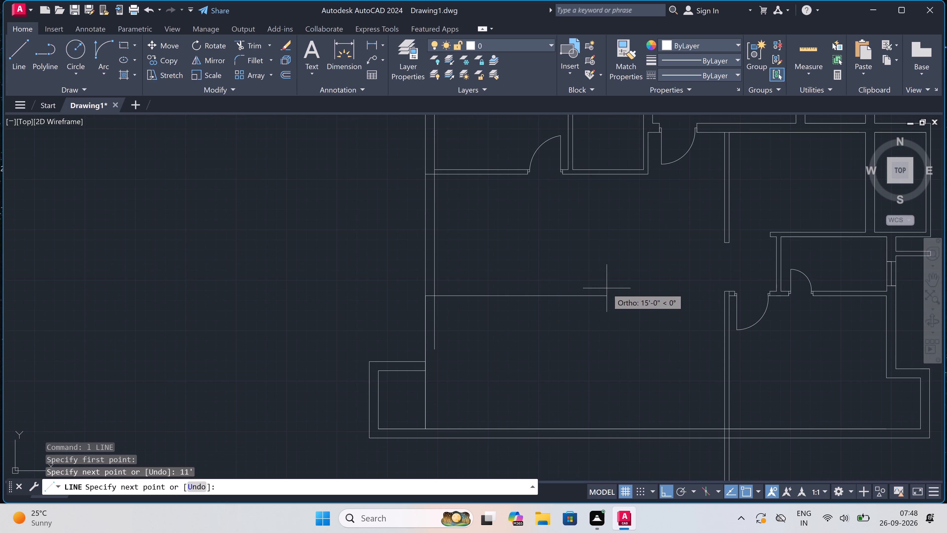
pyautogui.press('1')
pyautogui.write("0'")
pyautogui.press('space')
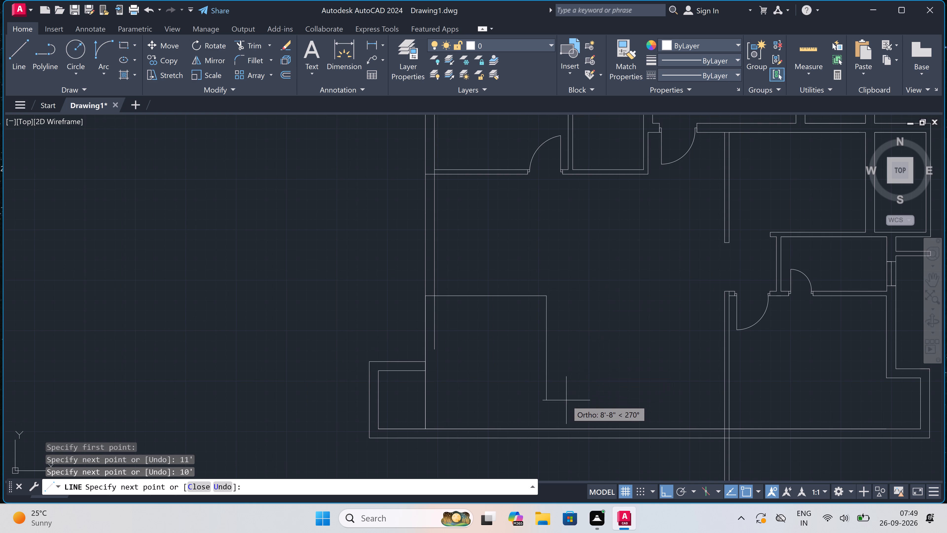
pyautogui.click(547, 427)
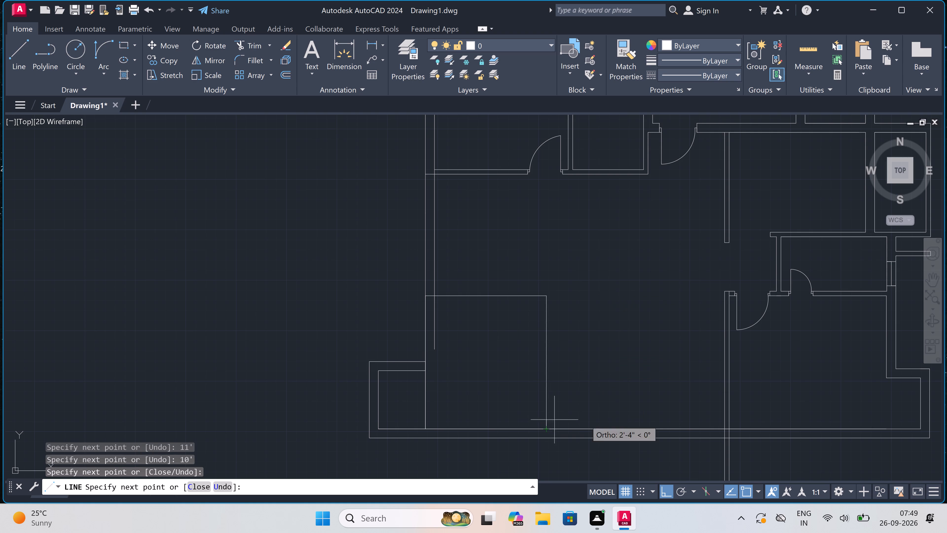
# Continue the line 4.5" east, north to the south-west room's top level, and across the partition's top end to its outer corner.
pyautogui.write('4.5"')
pyautogui.press('space')
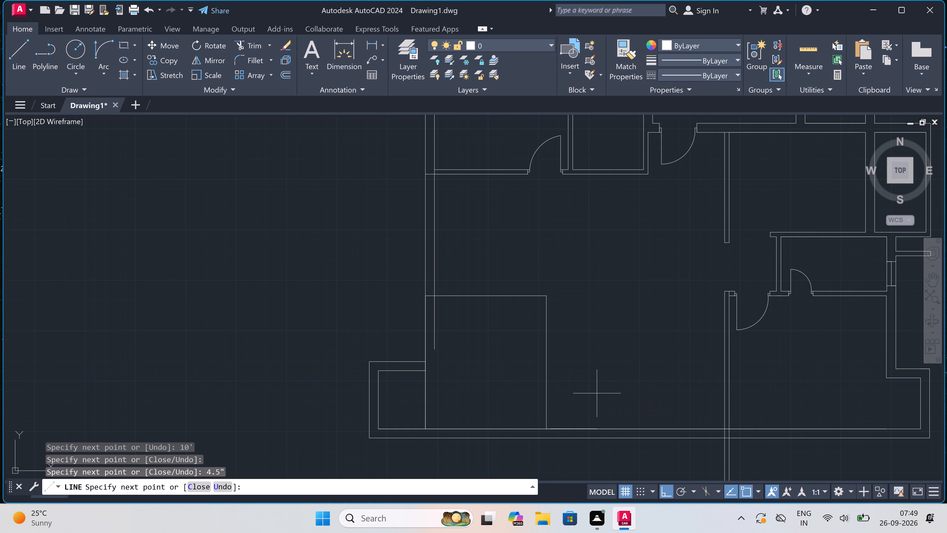
pyautogui.scroll(4, 549, 288)
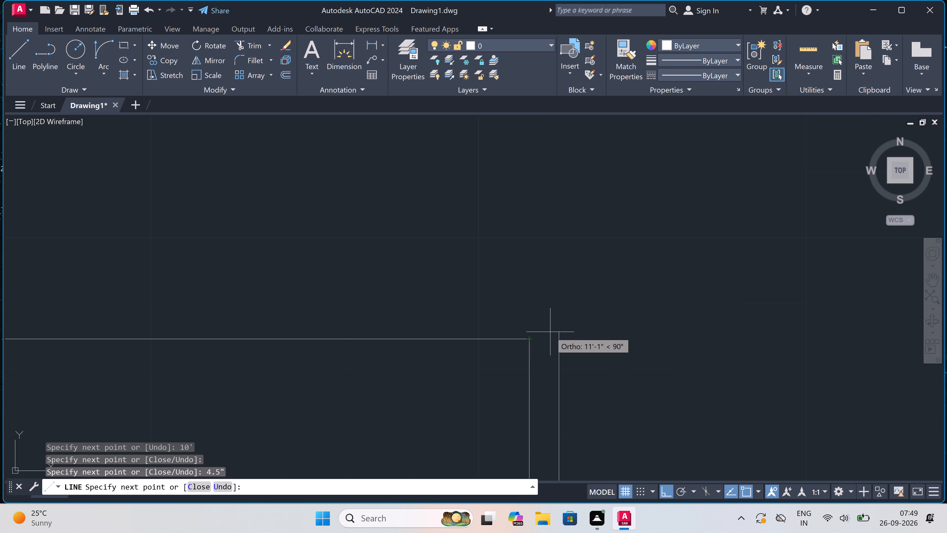
pyautogui.click(555, 338)
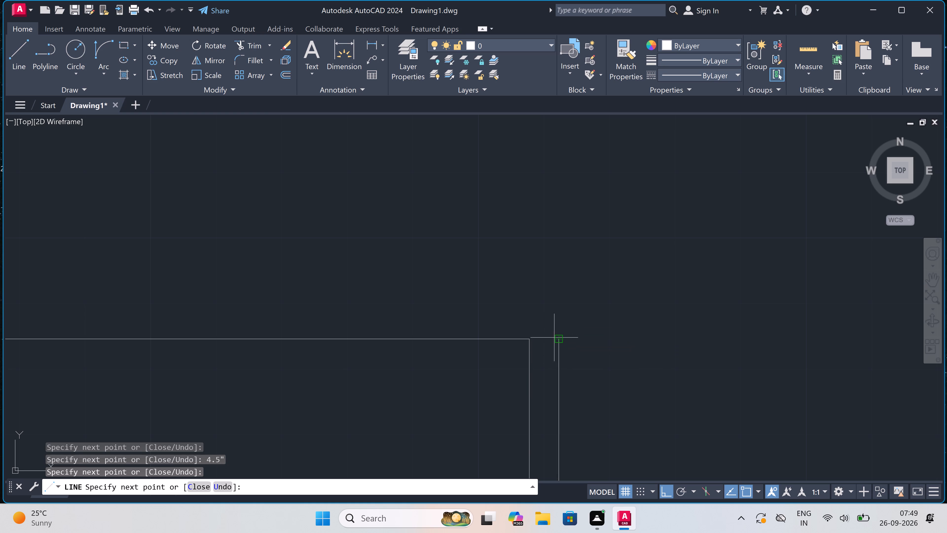
pyautogui.doubleClick(532, 337)
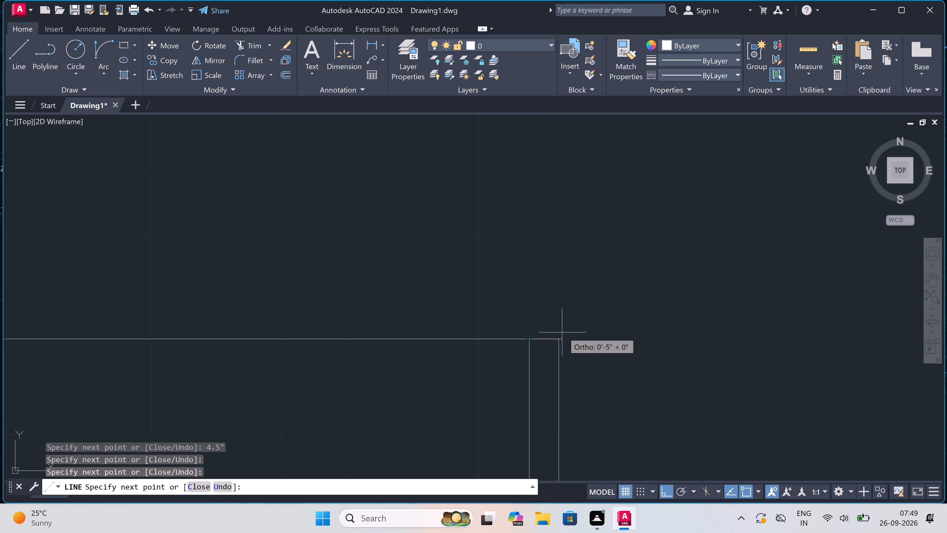
pyautogui.click(563, 338)
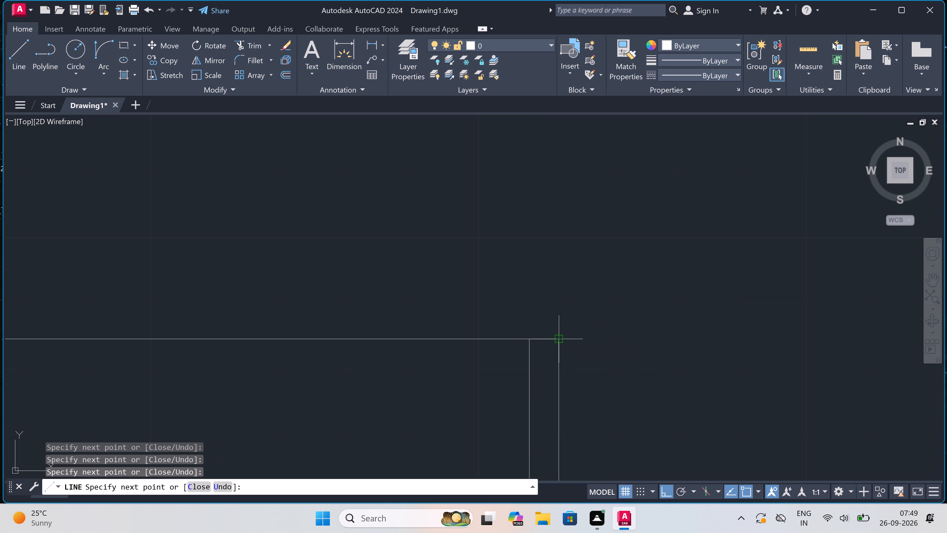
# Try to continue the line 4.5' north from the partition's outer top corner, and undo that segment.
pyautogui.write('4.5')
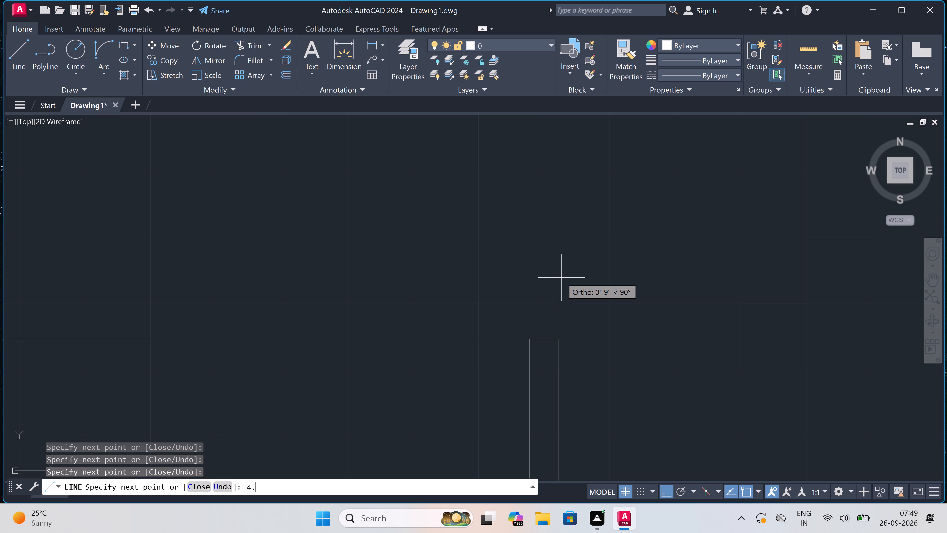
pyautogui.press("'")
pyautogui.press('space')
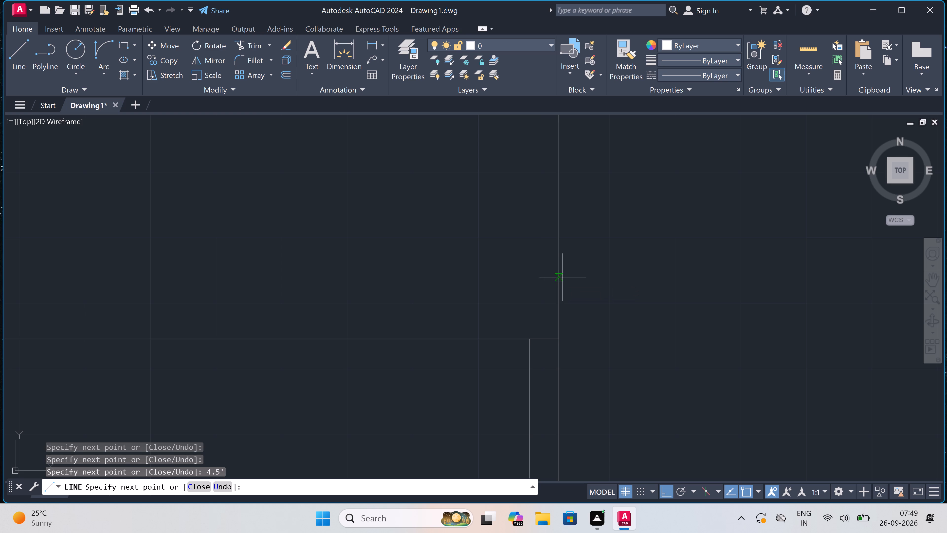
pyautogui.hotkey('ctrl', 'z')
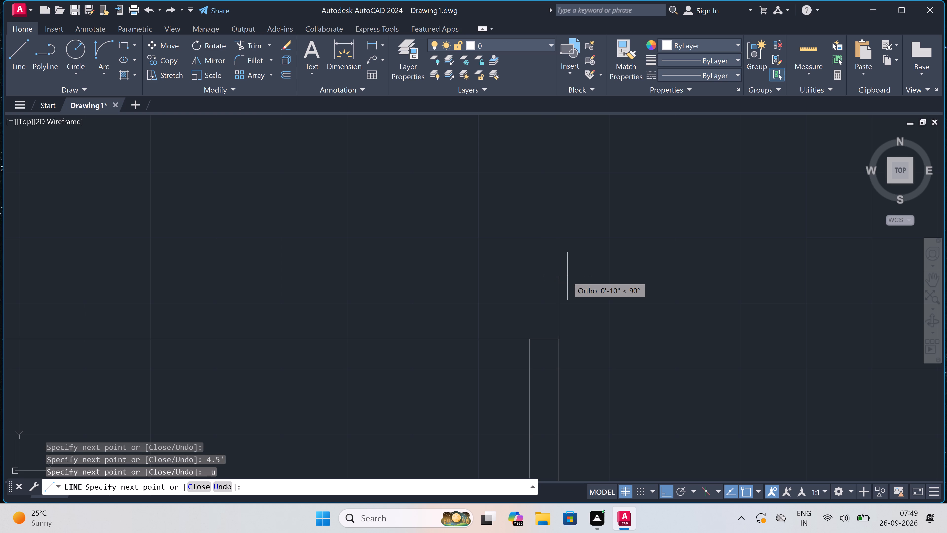
# Continue the line 4.5" north and west to the inner west wall line, forming the south-west room's north wall.
pyautogui.press('4')
pyautogui.press('.')
pyautogui.press('5')
pyautogui.write('"')
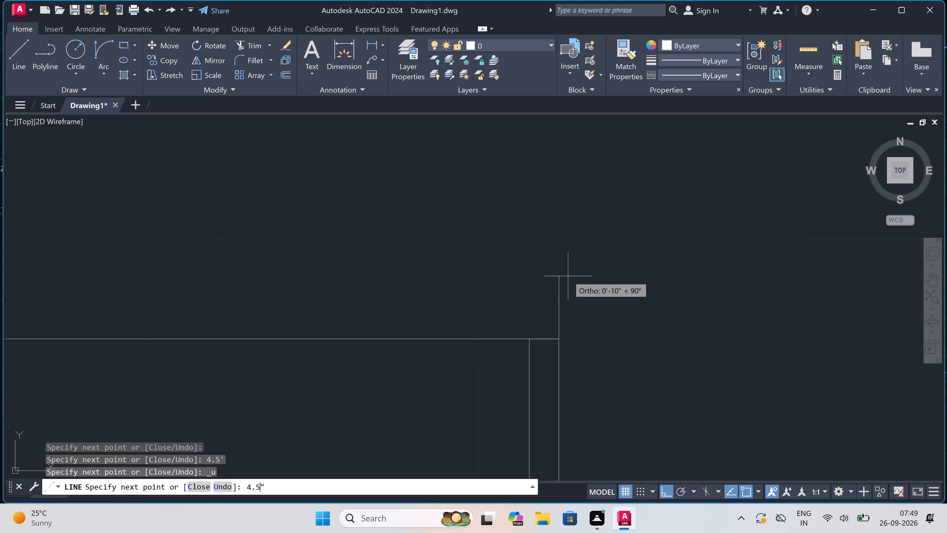
pyautogui.press('space')
pyautogui.scroll(-3, 568, 276)
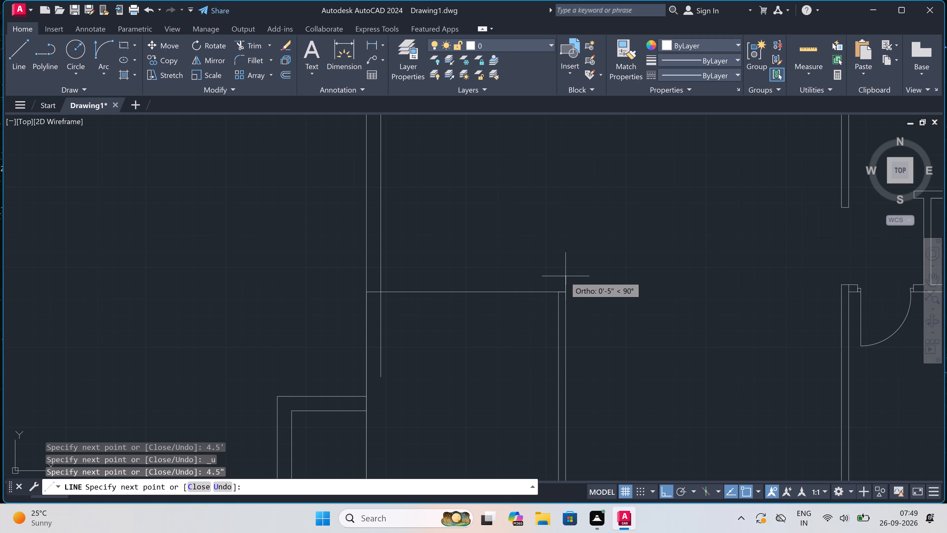
pyautogui.scroll(1, 364, 278)
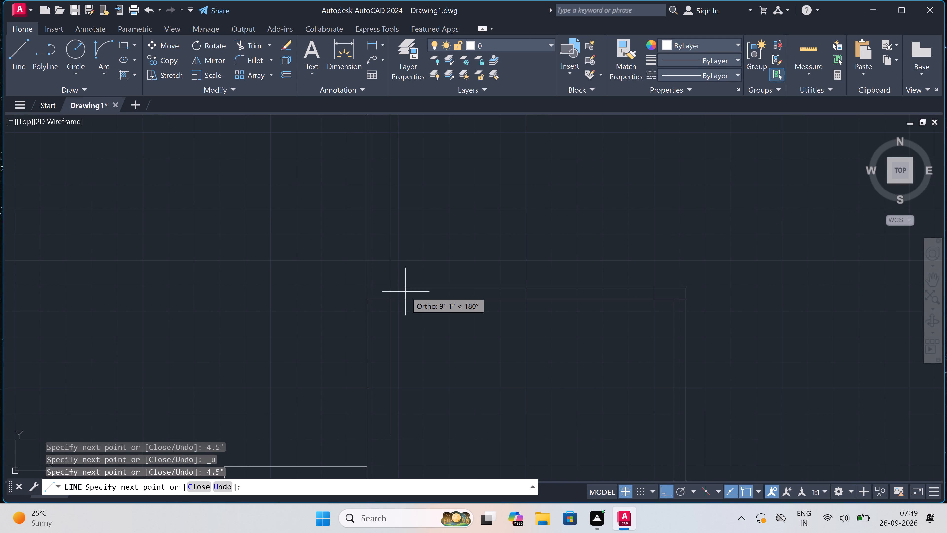
pyautogui.click(388, 288)
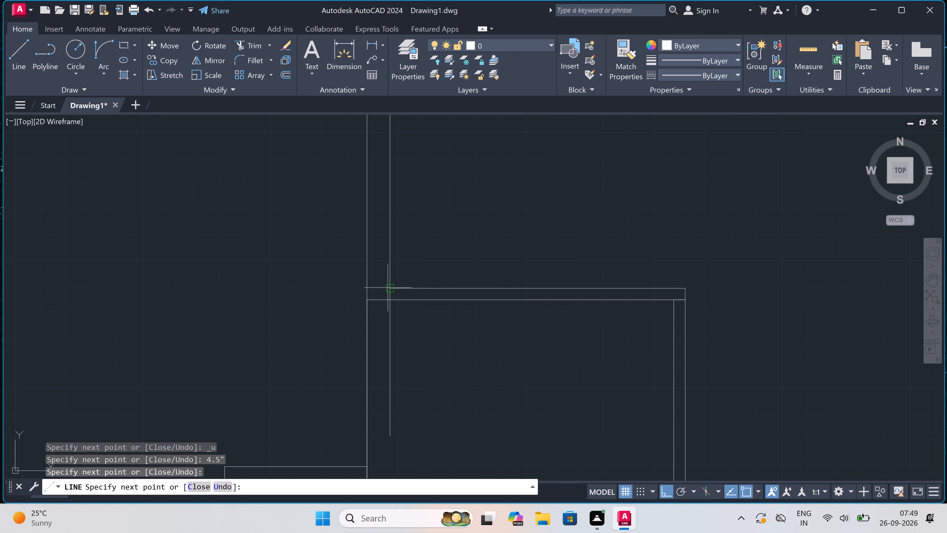
pyautogui.press('Escape')
# Trim away the inner west wall line below the south-west room's north wall.
pyautogui.write('tr')
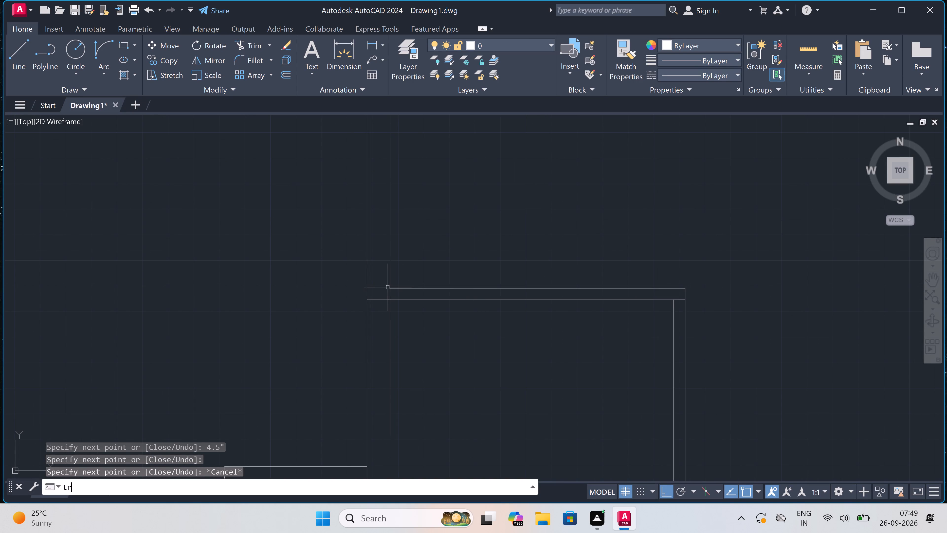
pyautogui.press('space')
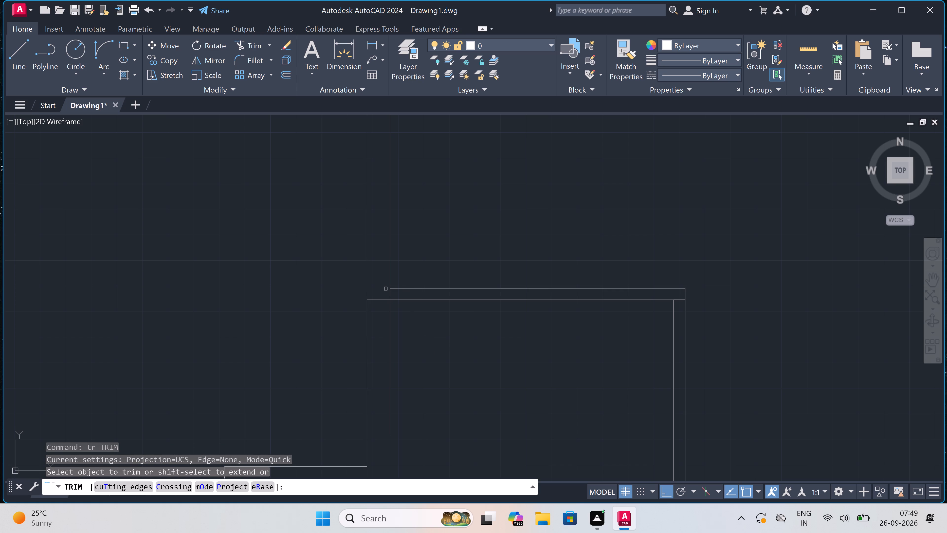
pyautogui.click(392, 292)
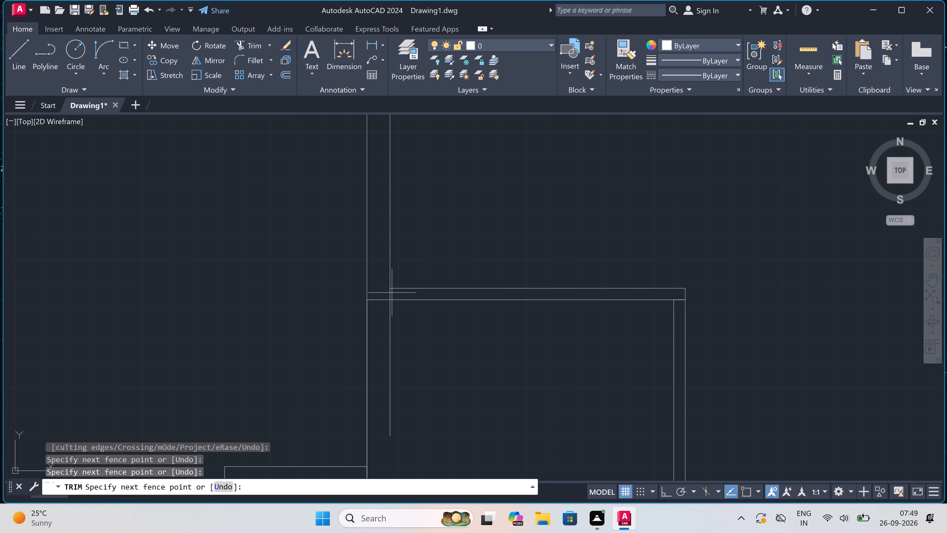
pyautogui.click(391, 293)
pyautogui.click(394, 329)
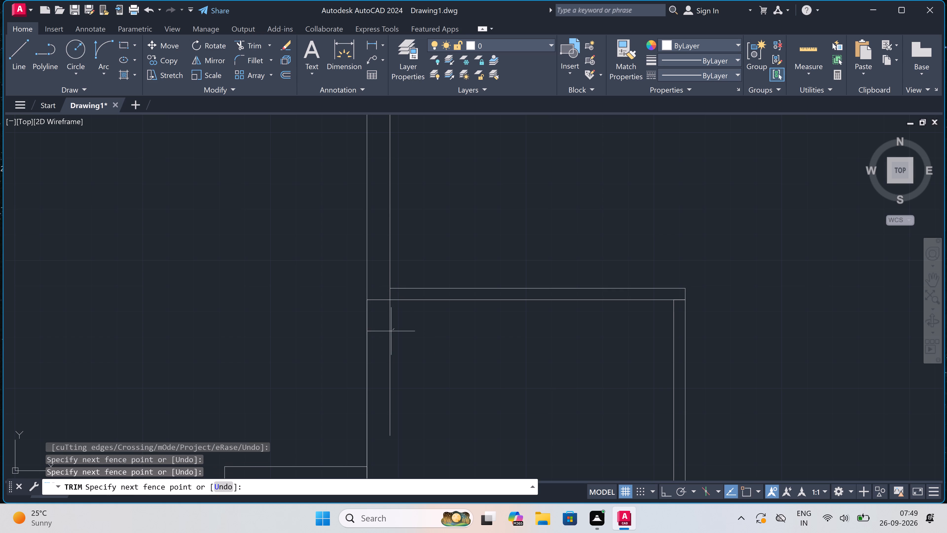
pyautogui.click(391, 331)
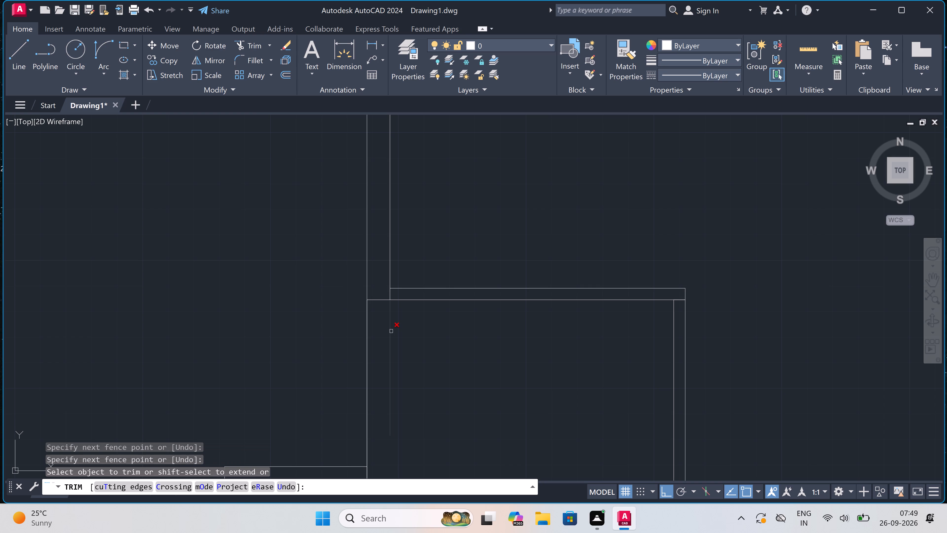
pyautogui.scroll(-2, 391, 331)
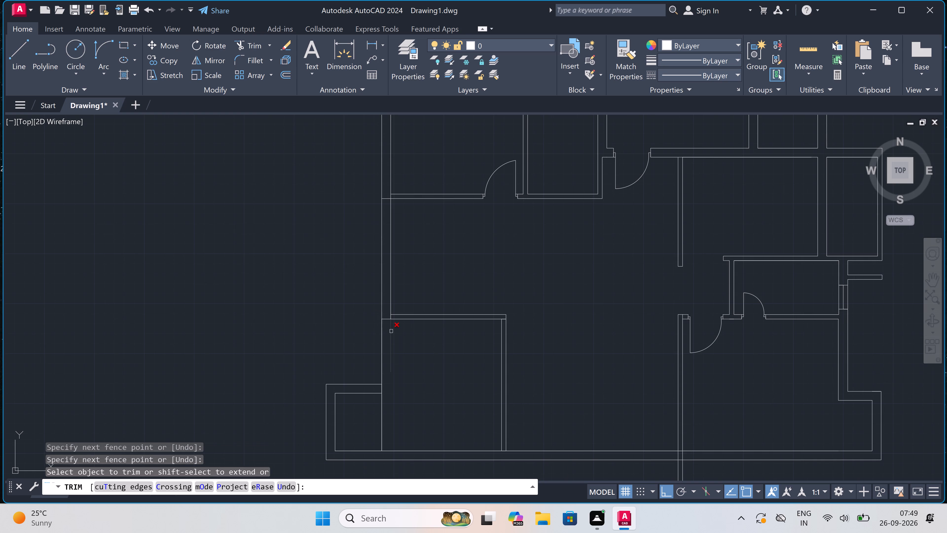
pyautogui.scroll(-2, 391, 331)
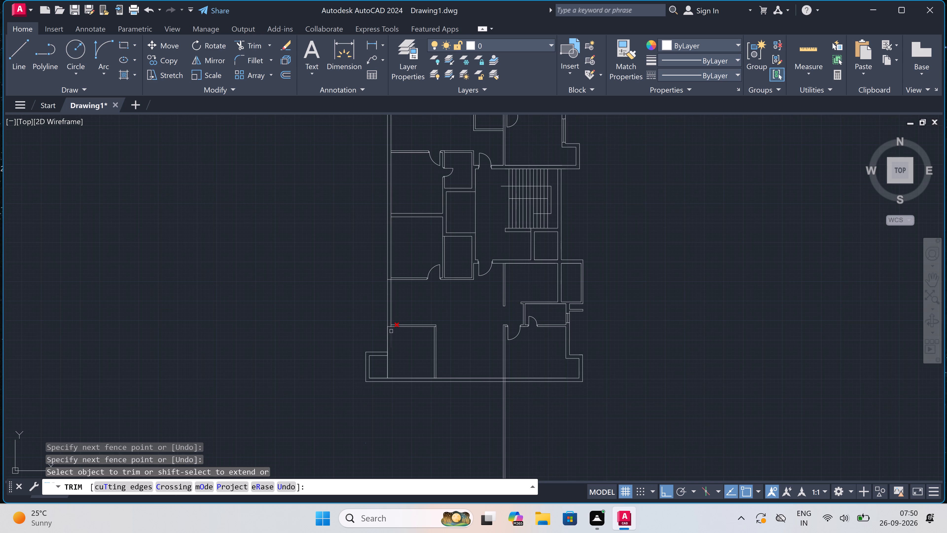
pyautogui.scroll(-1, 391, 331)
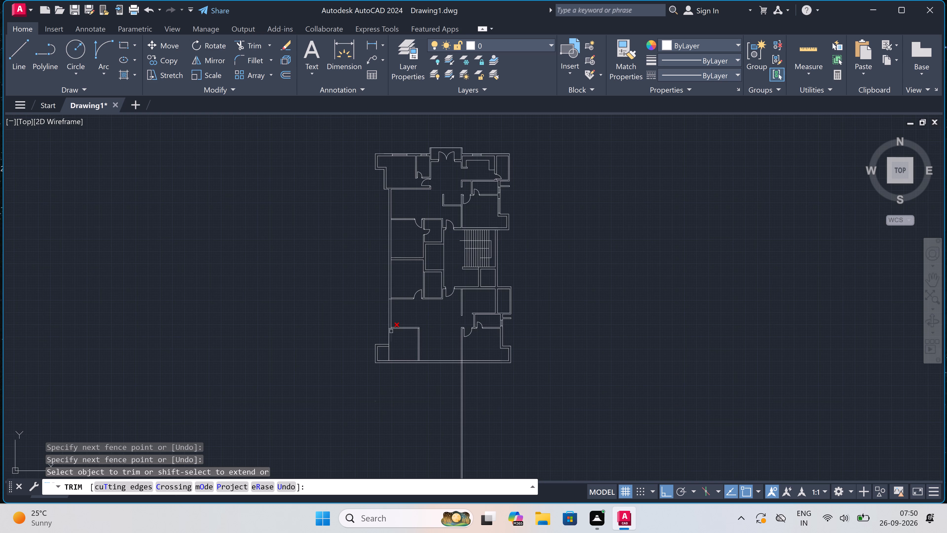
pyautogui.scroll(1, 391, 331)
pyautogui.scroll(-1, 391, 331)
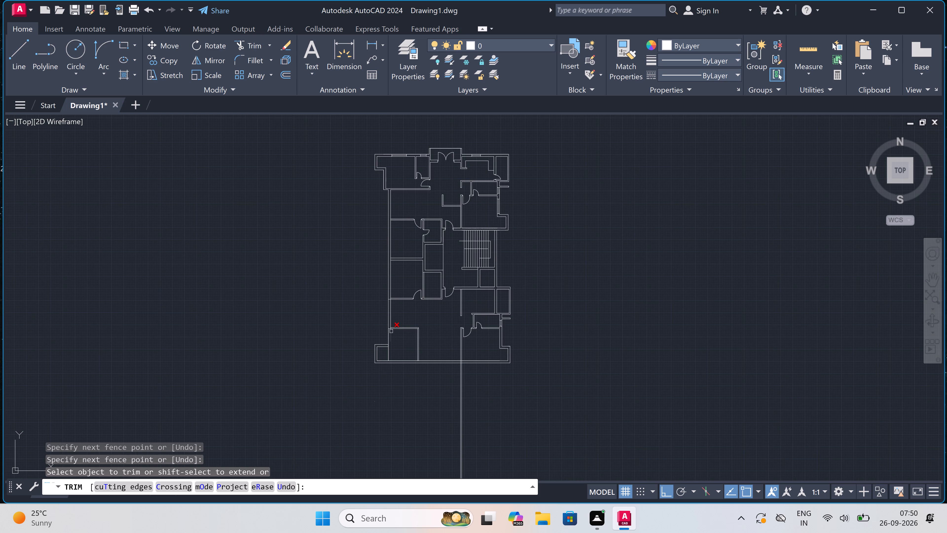
# Draw a line south from the north-west room's outer south-west corner to the level of the south-west room's north wall underside.
pyautogui.press('Escape')
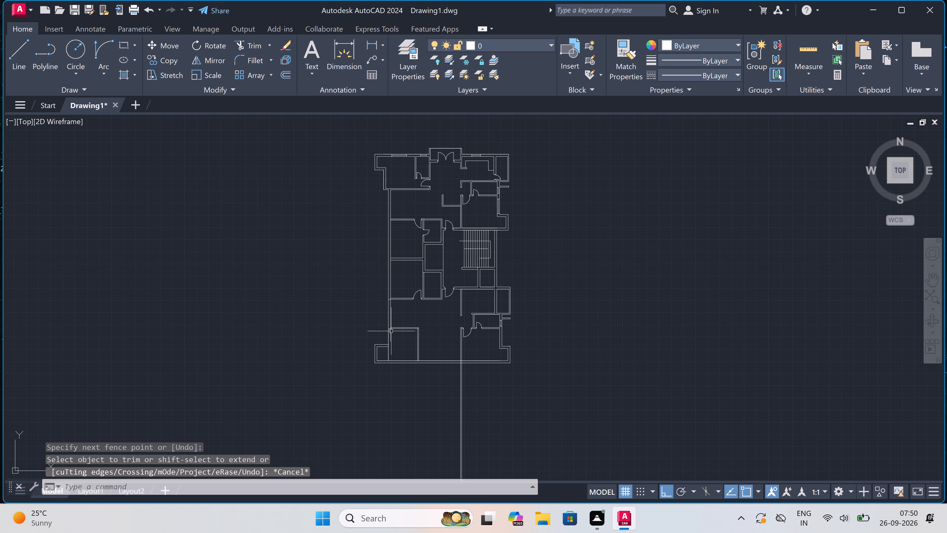
pyautogui.press('l')
pyautogui.press('space')
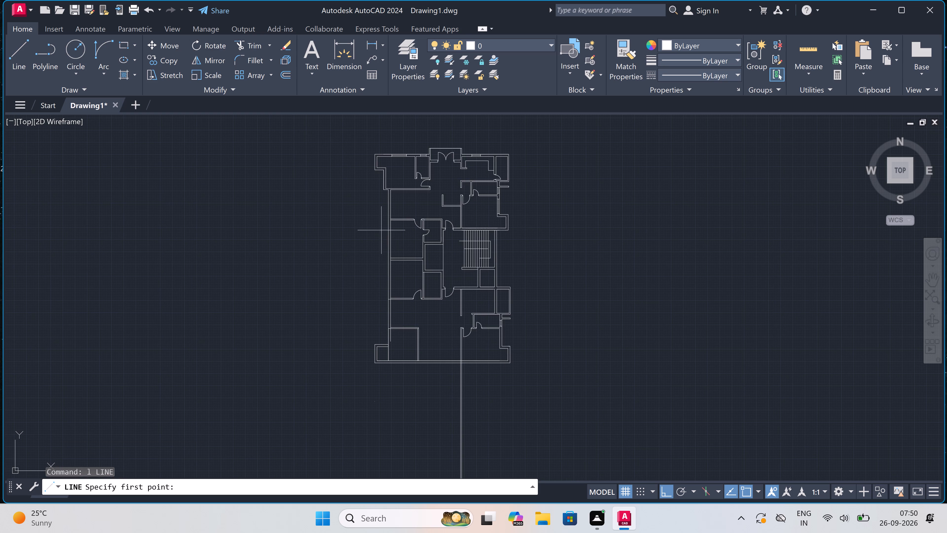
pyautogui.scroll(2, 385, 188)
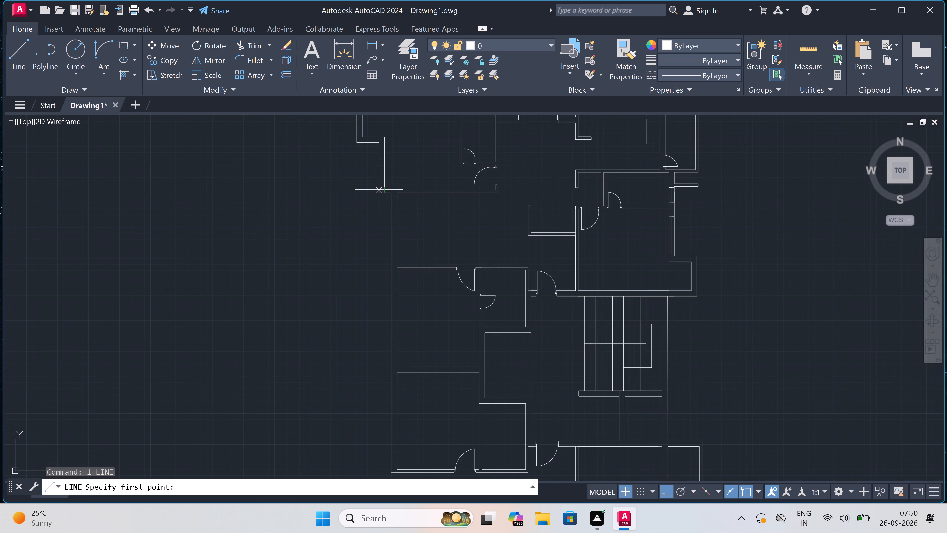
pyautogui.click(378, 191)
pyautogui.scroll(-4, 381, 292)
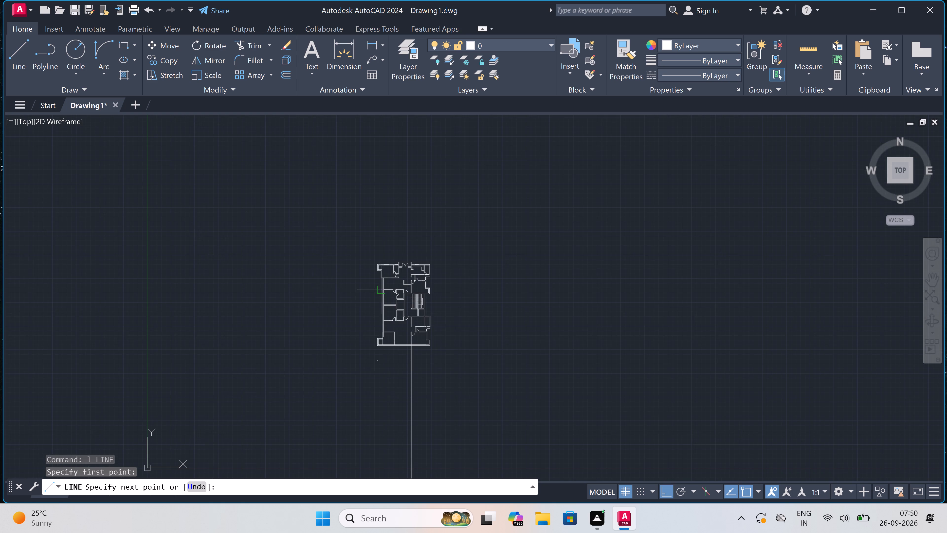
pyautogui.scroll(2, 388, 327)
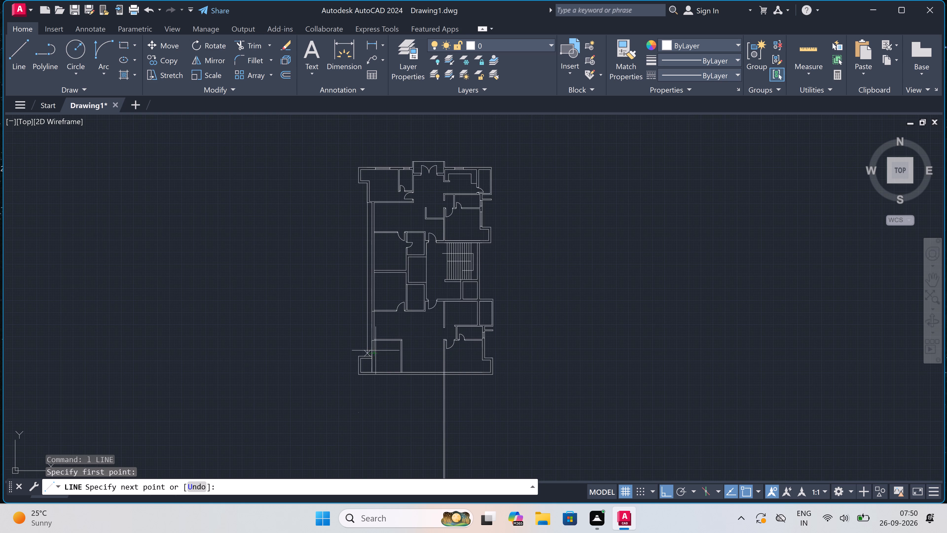
pyautogui.scroll(4, 368, 345)
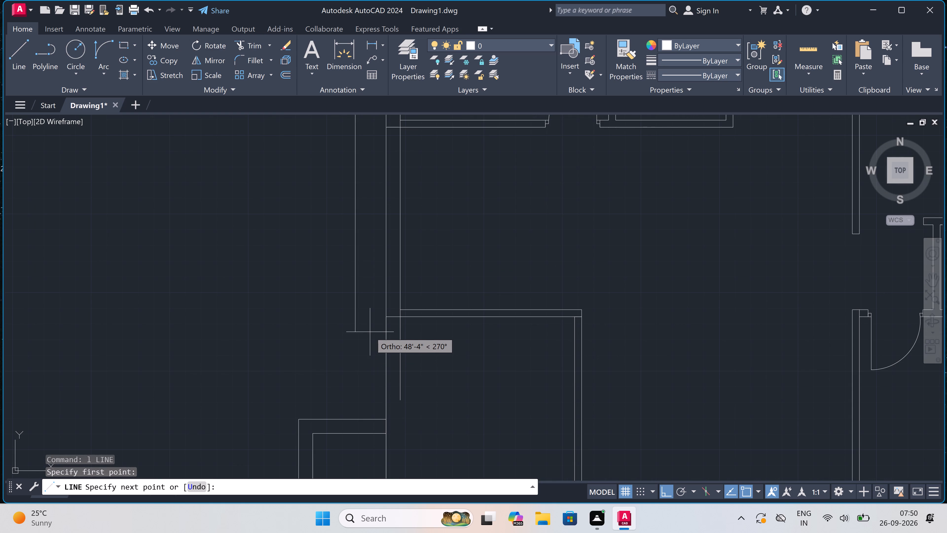
pyautogui.scroll(2, 373, 322)
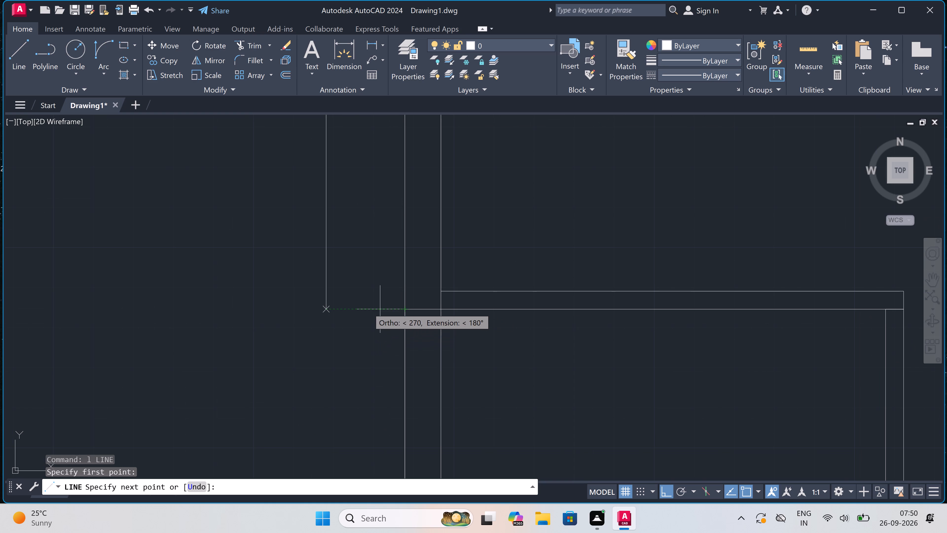
pyautogui.moveTo(325, 311); pyautogui.dragTo(328, 311)
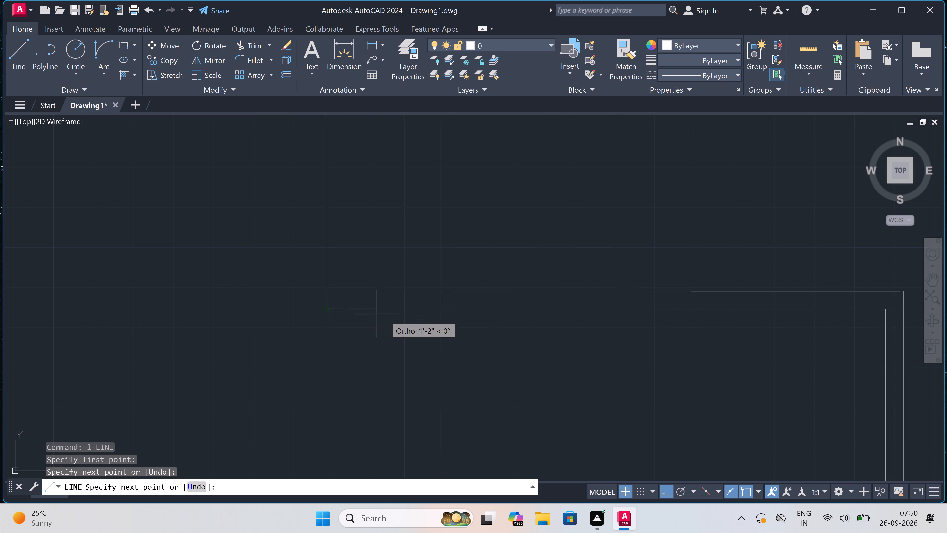
# Continue the line east to the west wall's outer line, back west, and south to the top edge of the south-west corner projection.
pyautogui.click(406, 312)
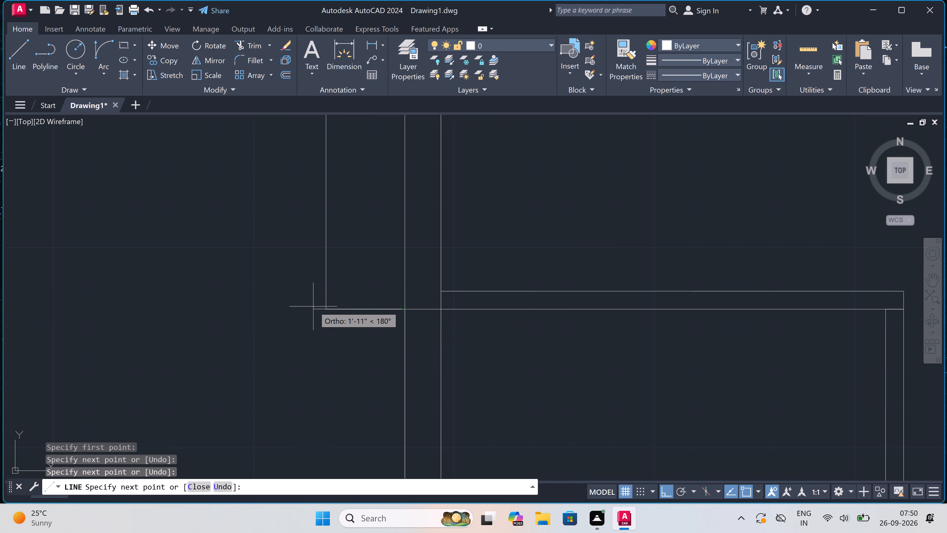
pyautogui.click(325, 309)
pyautogui.scroll(-2, 325, 309)
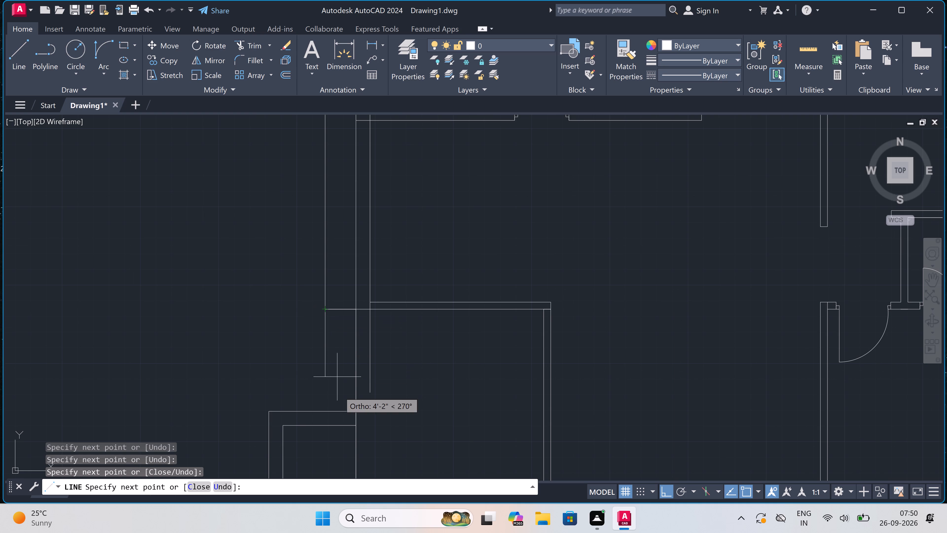
pyautogui.click(327, 409)
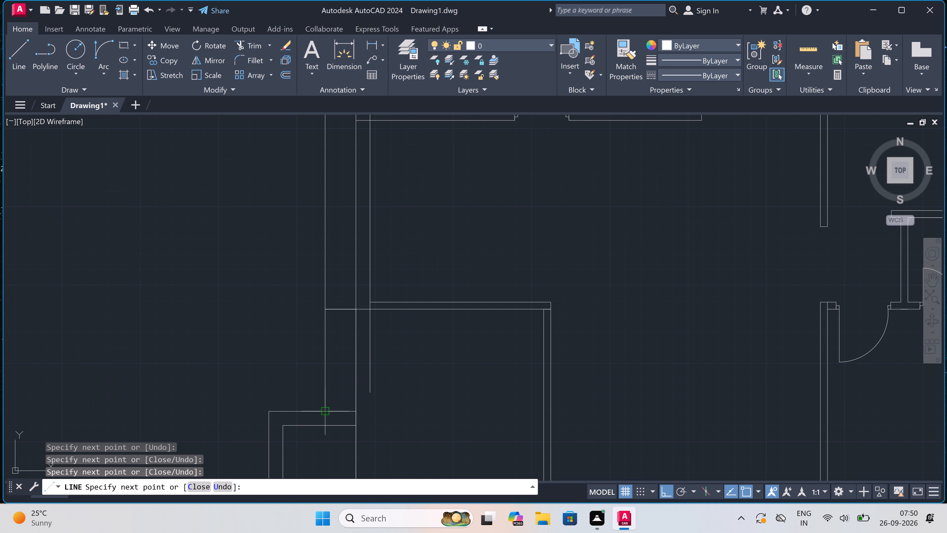
pyautogui.press('Escape')
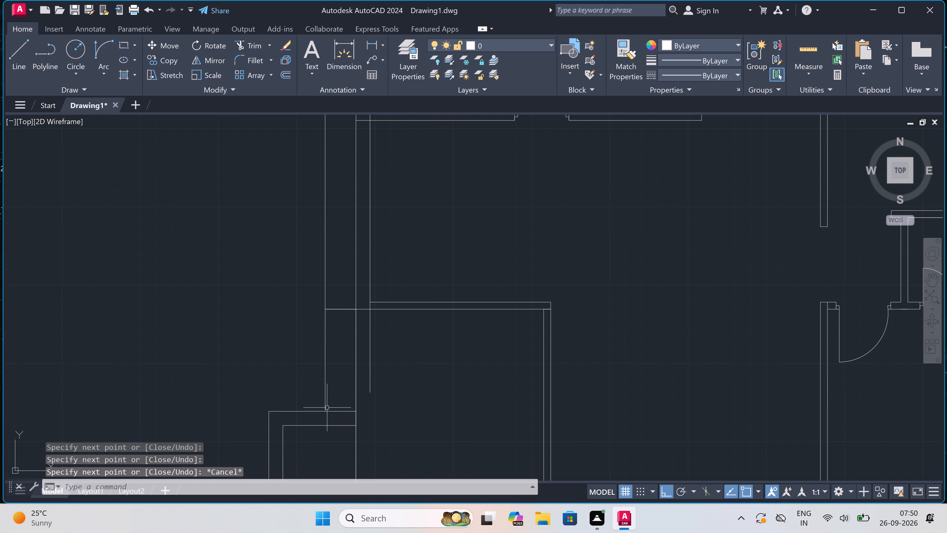
# Regenerate the drawing.
pyautogui.press('r')
pyautogui.write('e')
pyautogui.press('space')
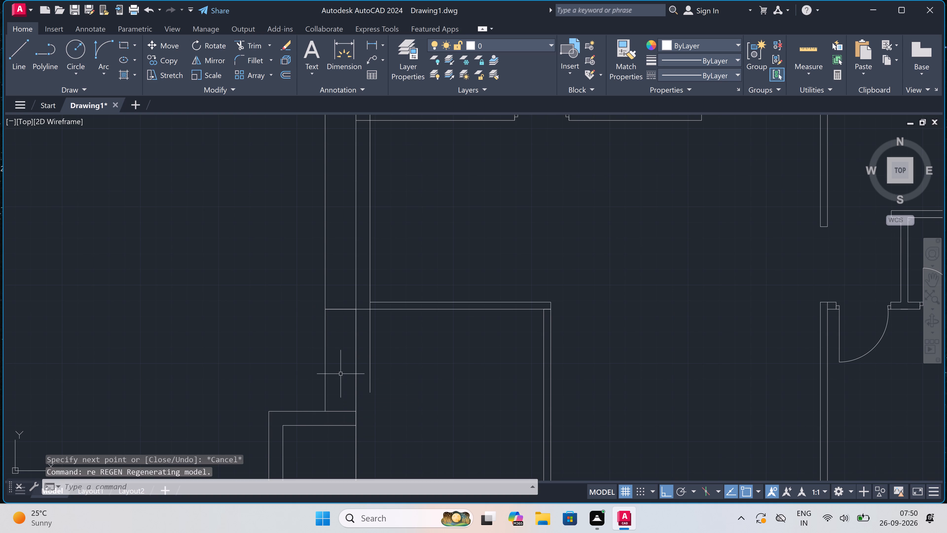
# Trim away both old west wall lines below the south-west room's north wall, and the inner line's stub within that wall's thickness.
pyautogui.moveTo(342, 368); pyautogui.dragTo(340, 365)
pyautogui.press('Escape')
pyautogui.press('t')
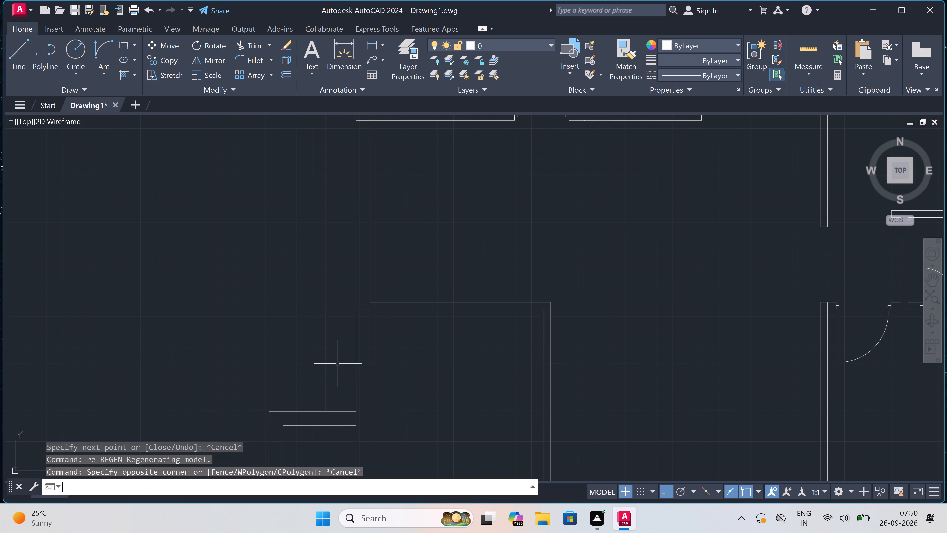
pyautogui.press('r')
pyautogui.press('space')
pyautogui.moveTo(338, 364); pyautogui.dragTo(341, 363)
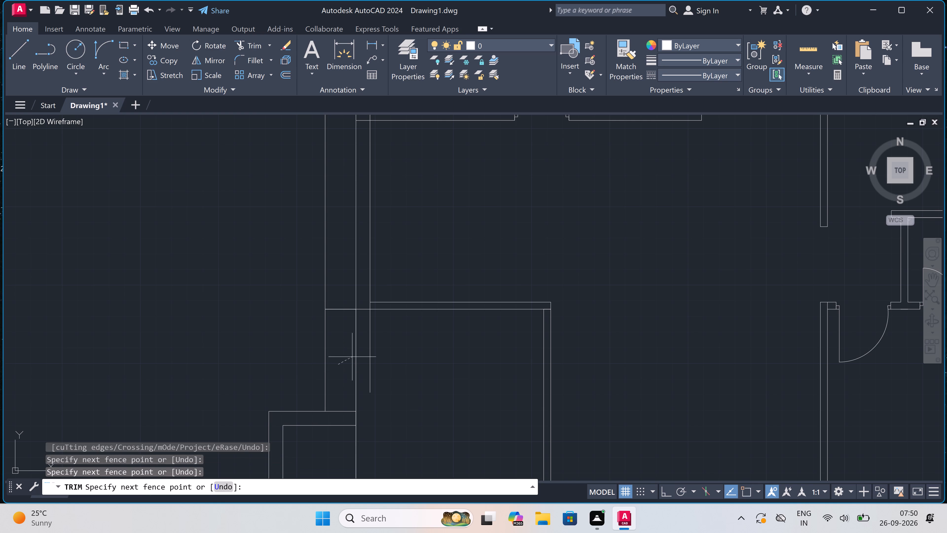
pyautogui.doubleClick(388, 351)
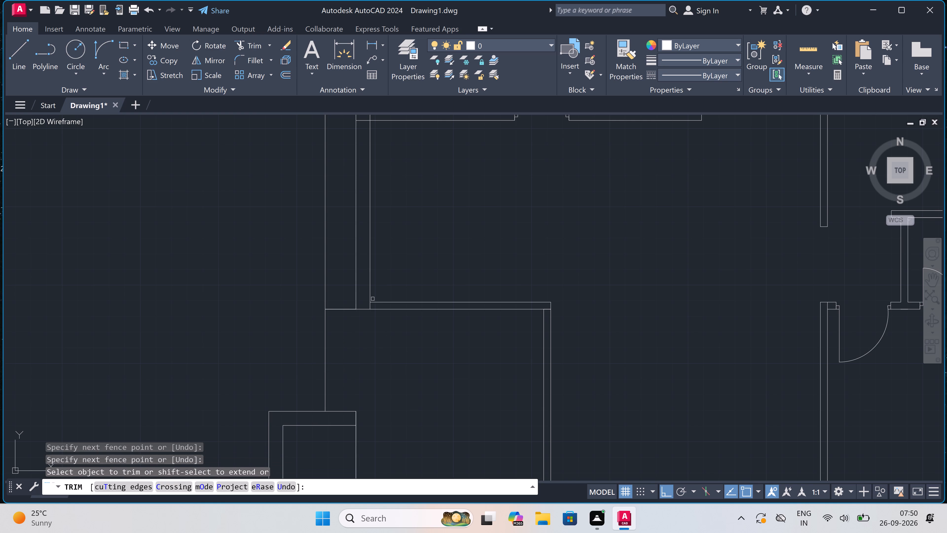
pyautogui.scroll(1, 361, 300)
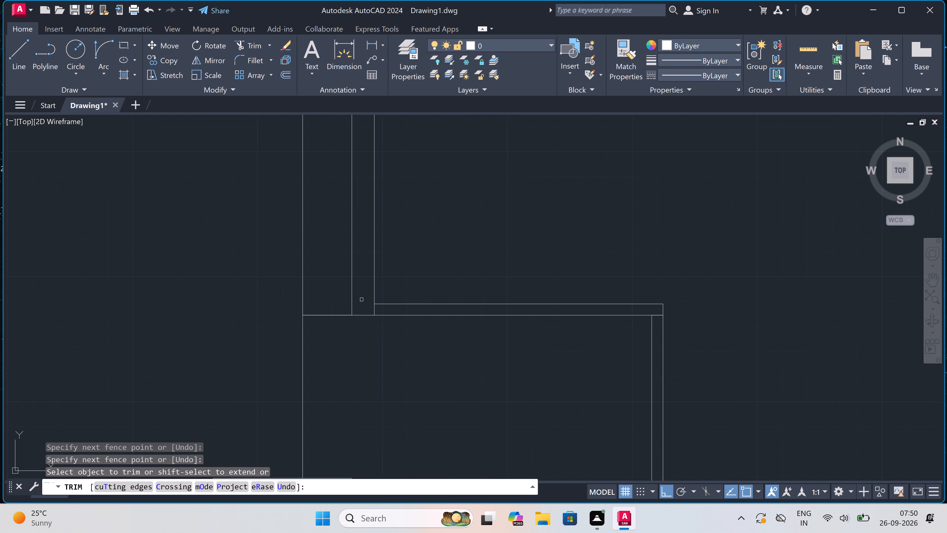
pyautogui.scroll(3, 366, 306)
pyautogui.moveTo(364, 315); pyautogui.dragTo(367, 317)
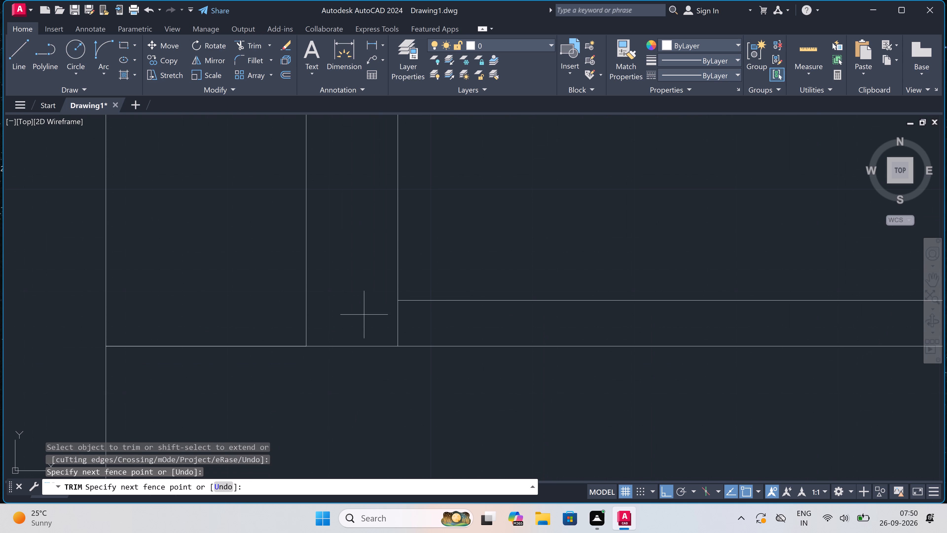
pyautogui.click(461, 333)
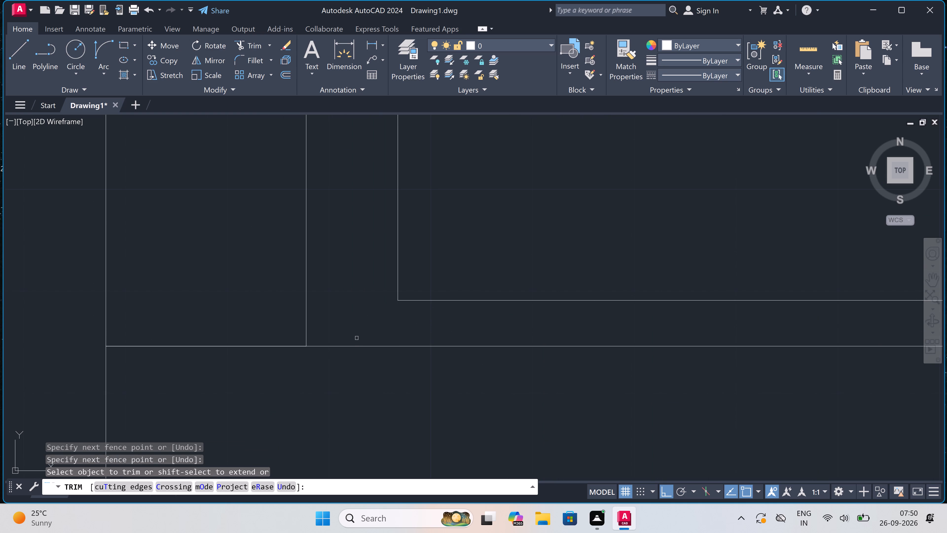
pyautogui.press('Escape')
# Draw a line 9" east from the new outer wall corner and south to the projection's top edge, forming the room's inner west face.
pyautogui.press('l')
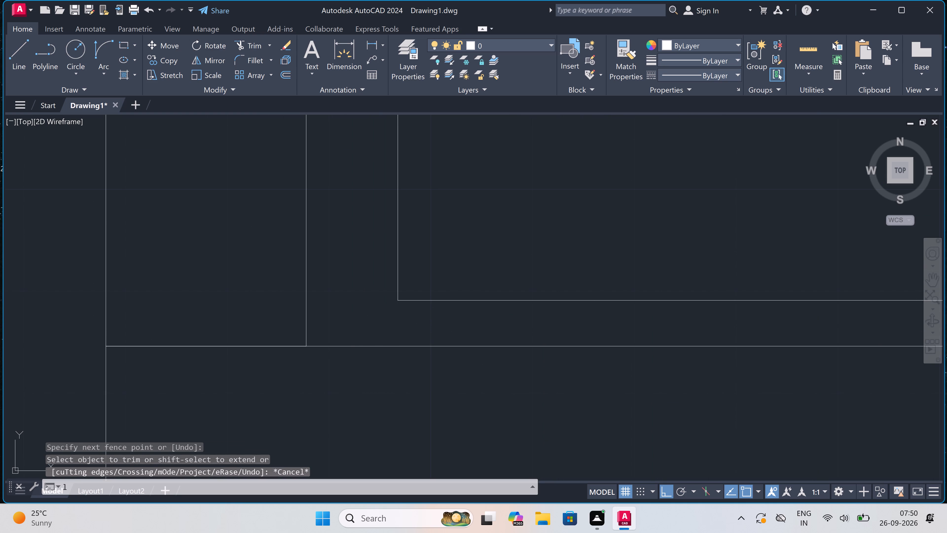
pyautogui.press('space')
pyautogui.scroll(-1, 298, 350)
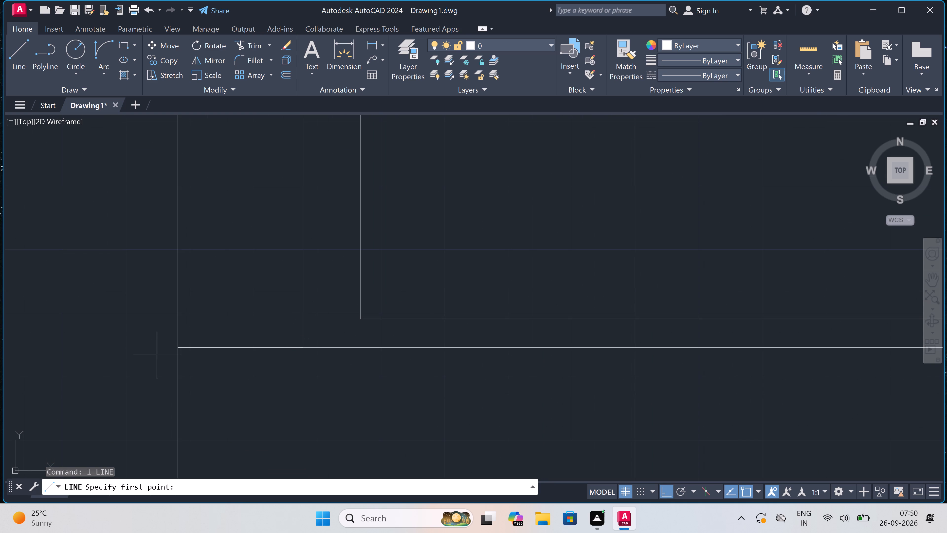
pyautogui.click(179, 348)
pyautogui.write('9"')
pyautogui.press('space')
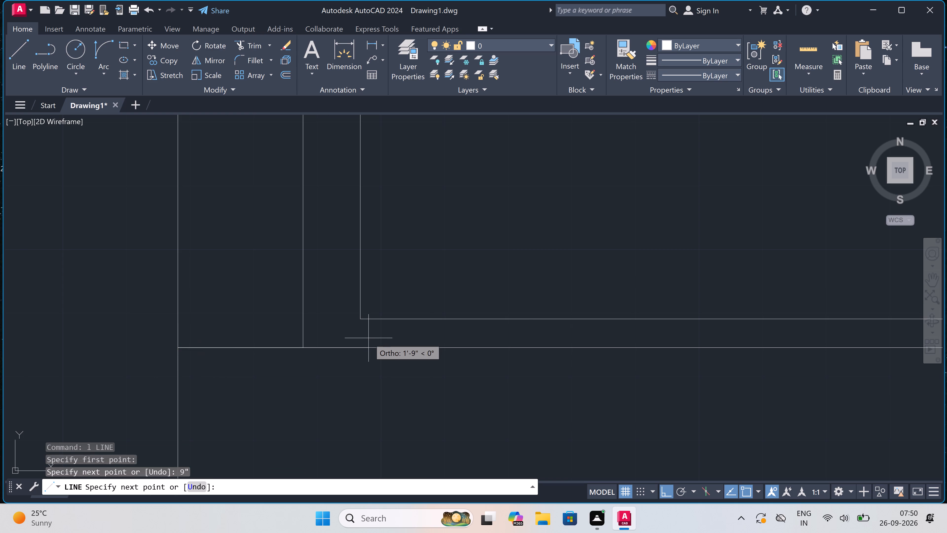
pyautogui.scroll(-5, 369, 341)
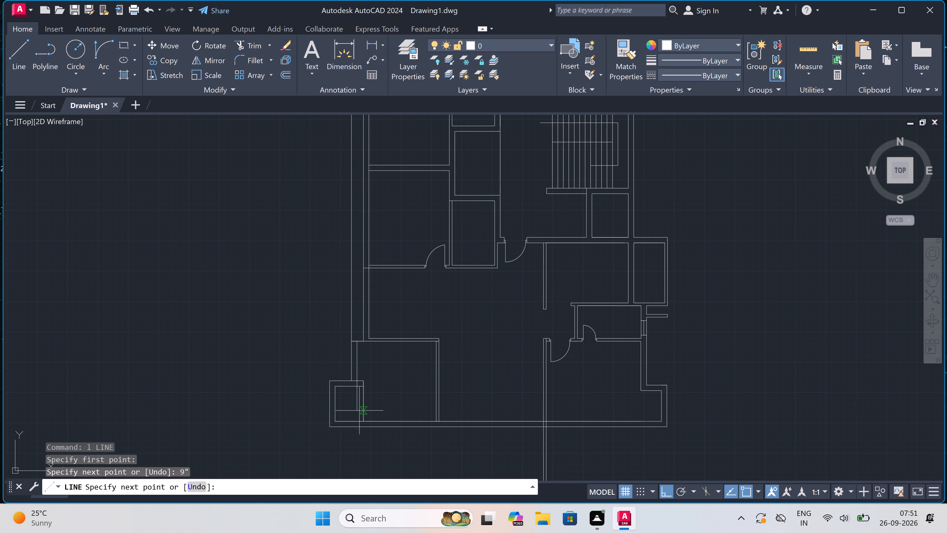
pyautogui.scroll(2, 348, 353)
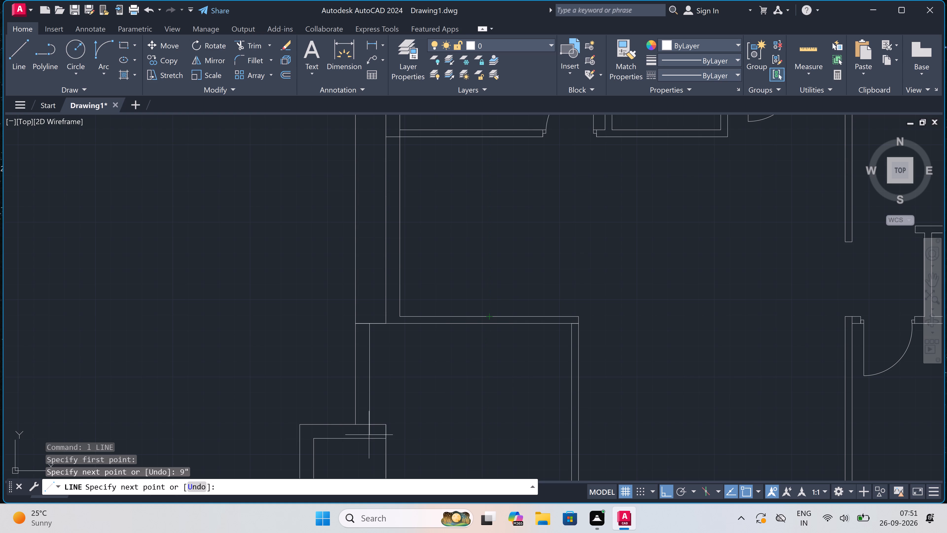
pyautogui.click(368, 422)
pyautogui.press('Escape')
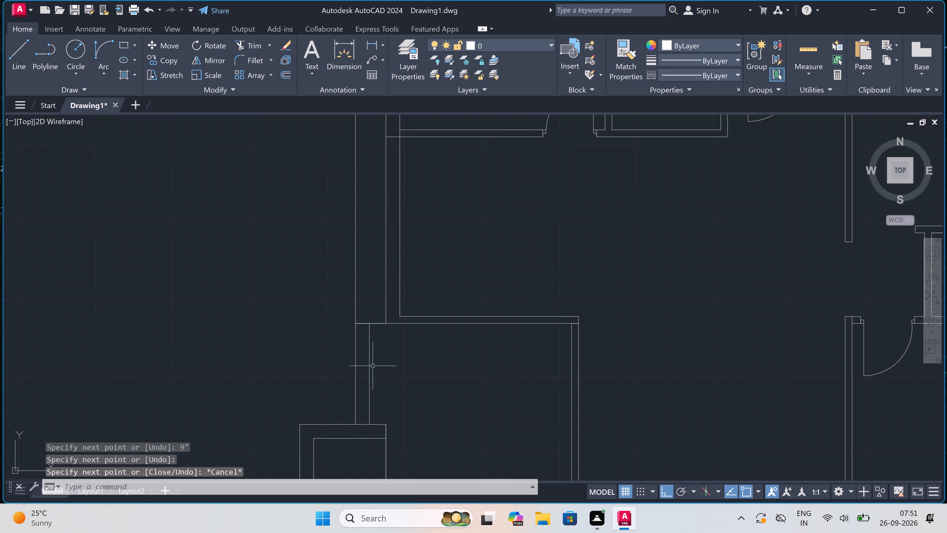
# Draw a line west from the west wall's outer line to the new outer wall line, level with the north wall's upper face.
pyautogui.scroll(2, 383, 328)
pyautogui.press('space')
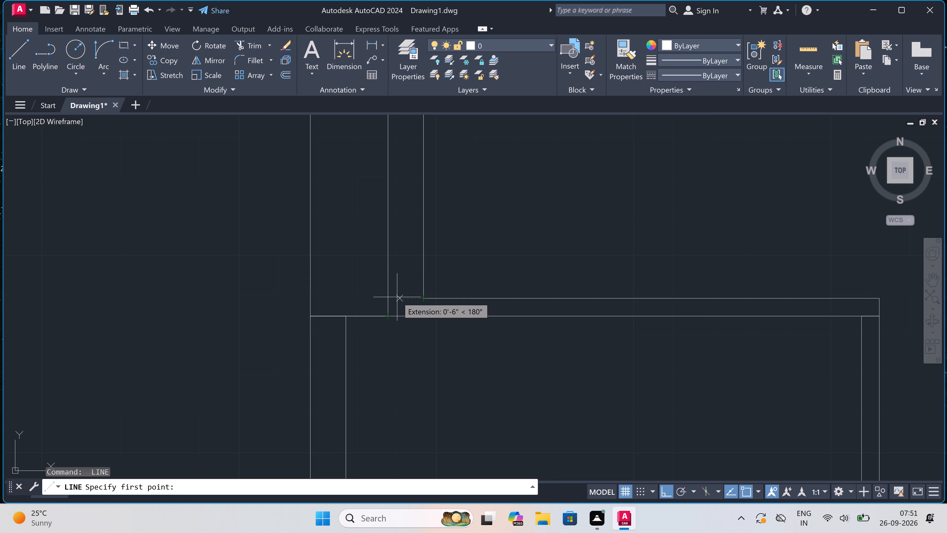
pyautogui.click(389, 297)
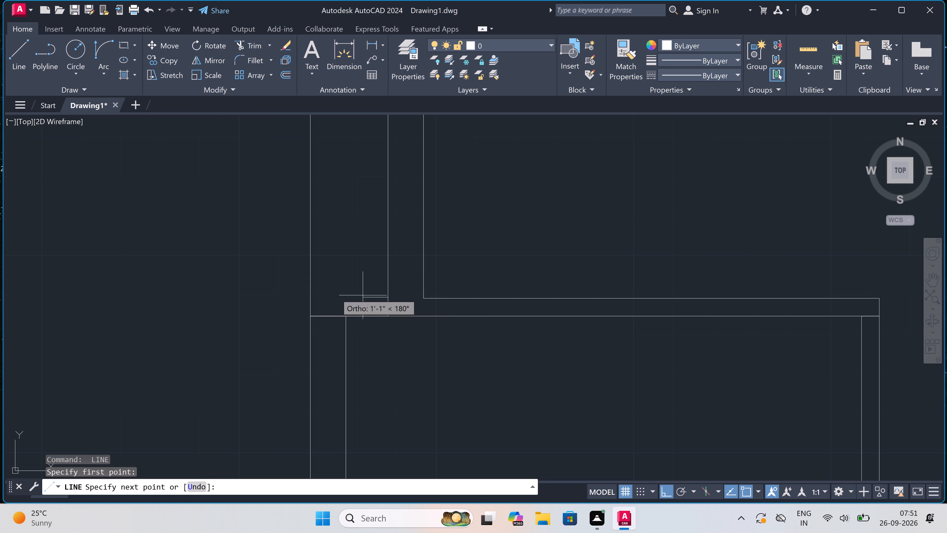
pyautogui.click(313, 296)
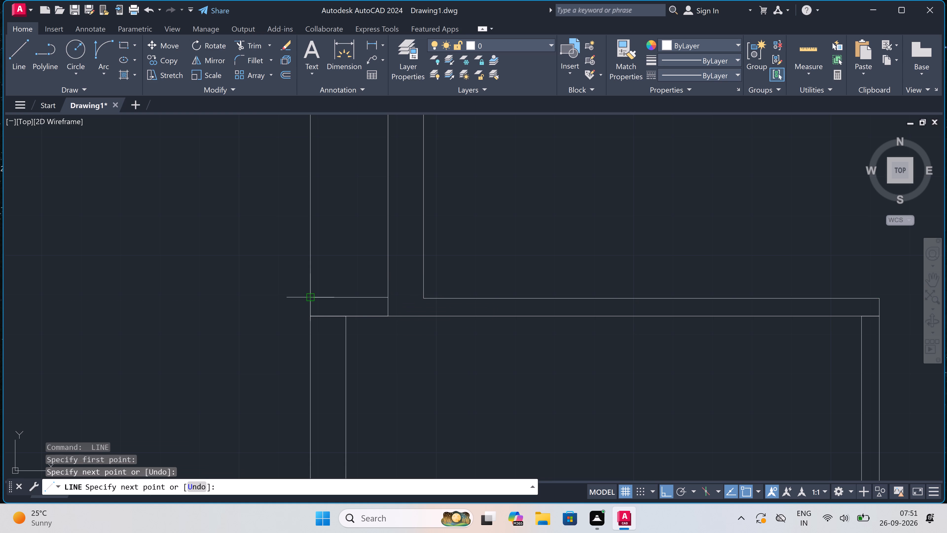
pyautogui.press('Escape')
# Trim the overlapping segments inside the new wall corner and remove the outer reference line north of the south-west room.
pyautogui.write('tr')
pyautogui.press('space')
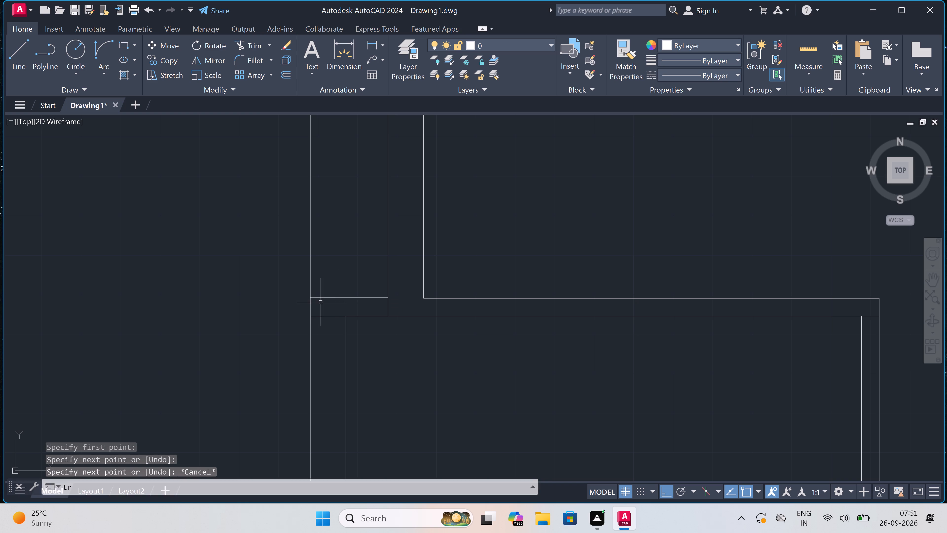
pyautogui.click(393, 310)
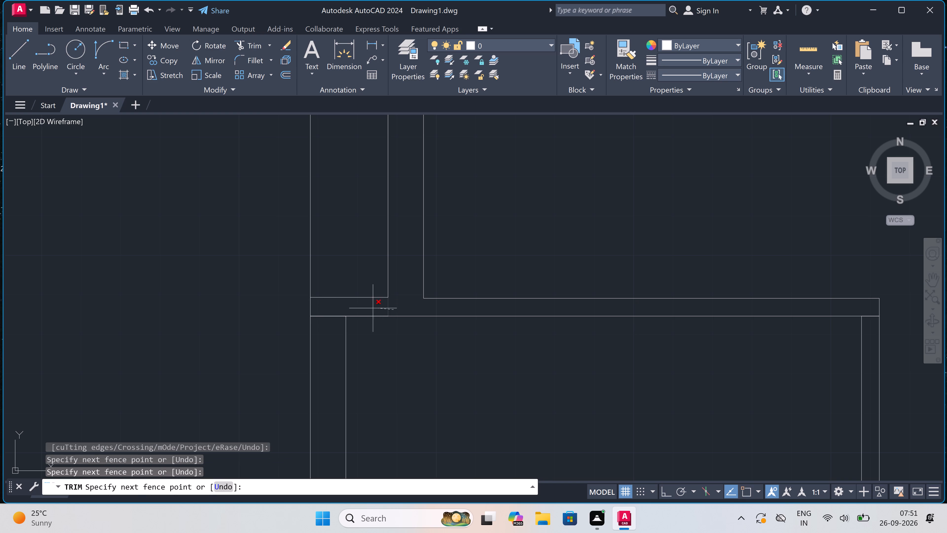
pyautogui.click(370, 308)
pyautogui.click(336, 308)
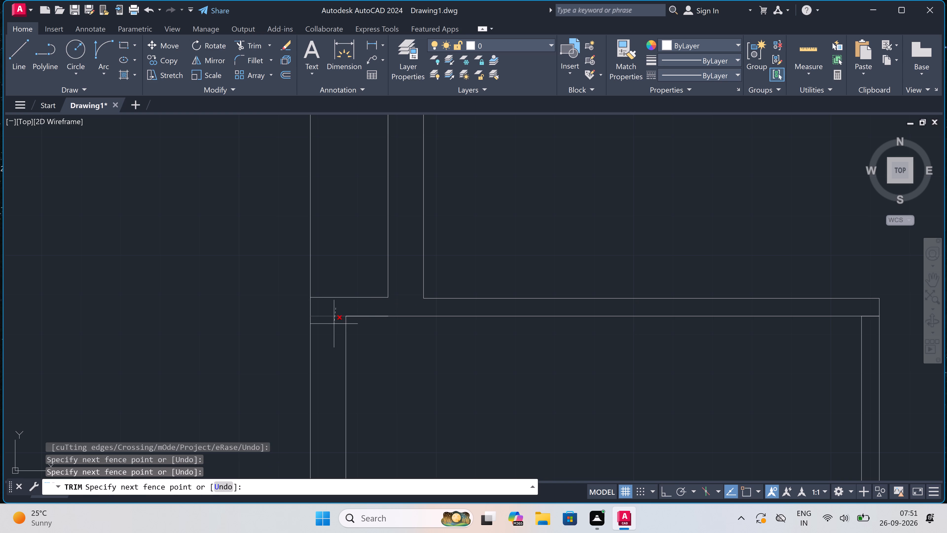
pyautogui.click(329, 348)
pyautogui.scroll(-5, 329, 348)
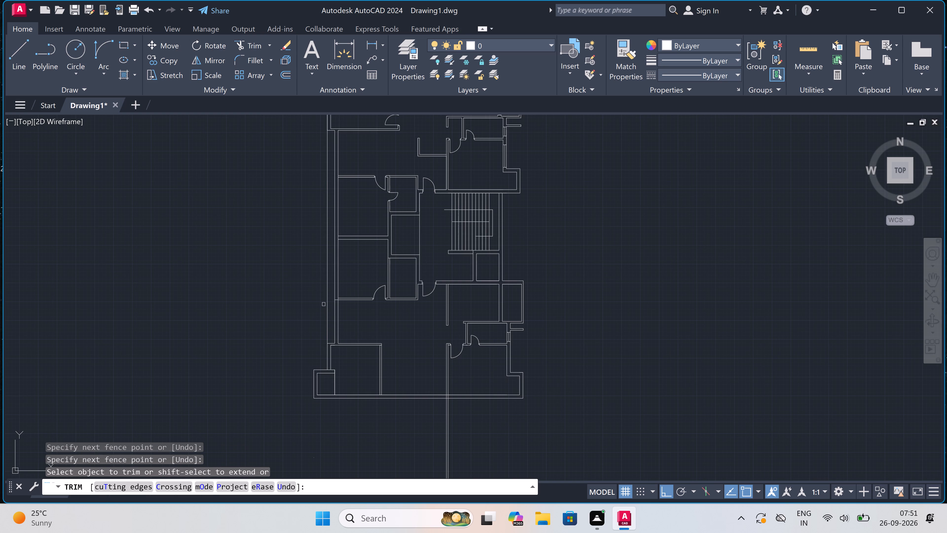
pyautogui.doubleClick(326, 304)
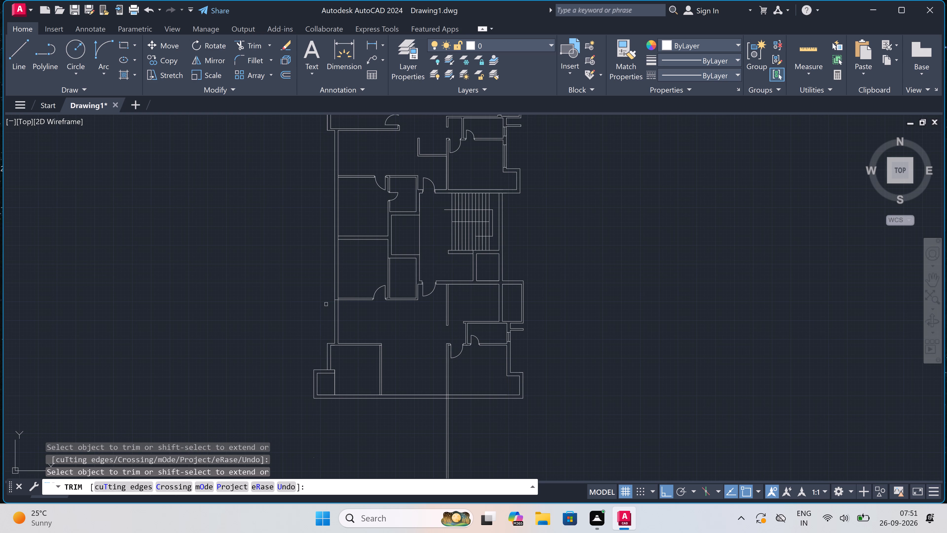
pyautogui.press('Escape')
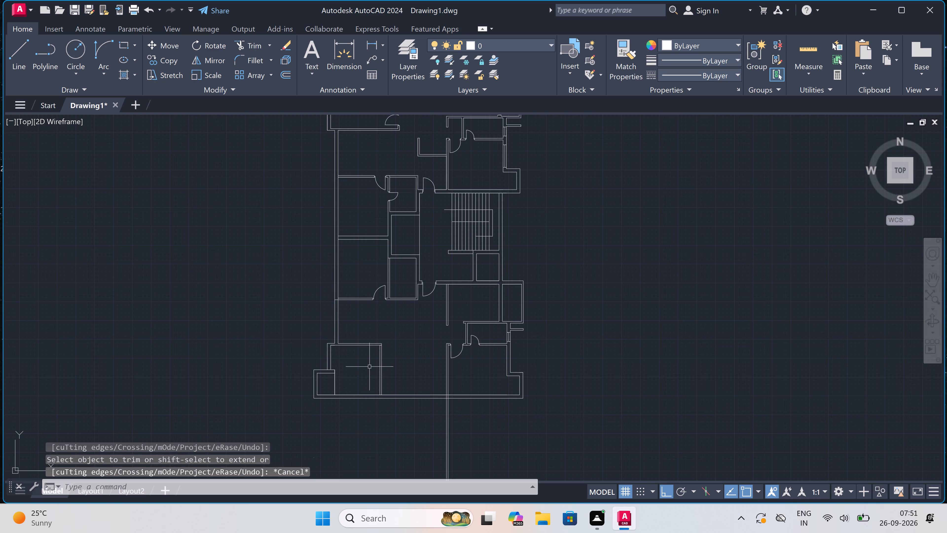
# Erase the two leftover vertical lines of the old west wall inside the south-west room, beside the projection.
pyautogui.scroll(2, 344, 394)
pyautogui.click(327, 372)
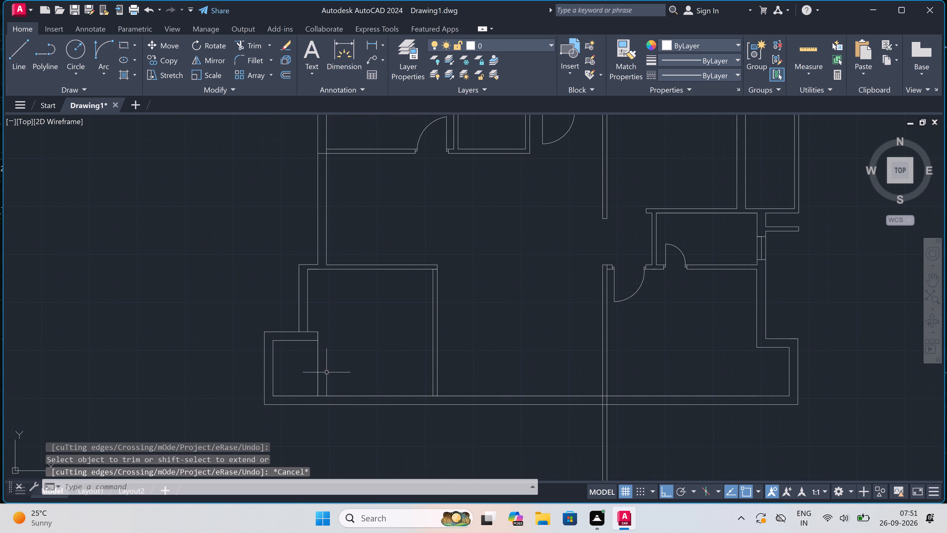
pyautogui.click(297, 374)
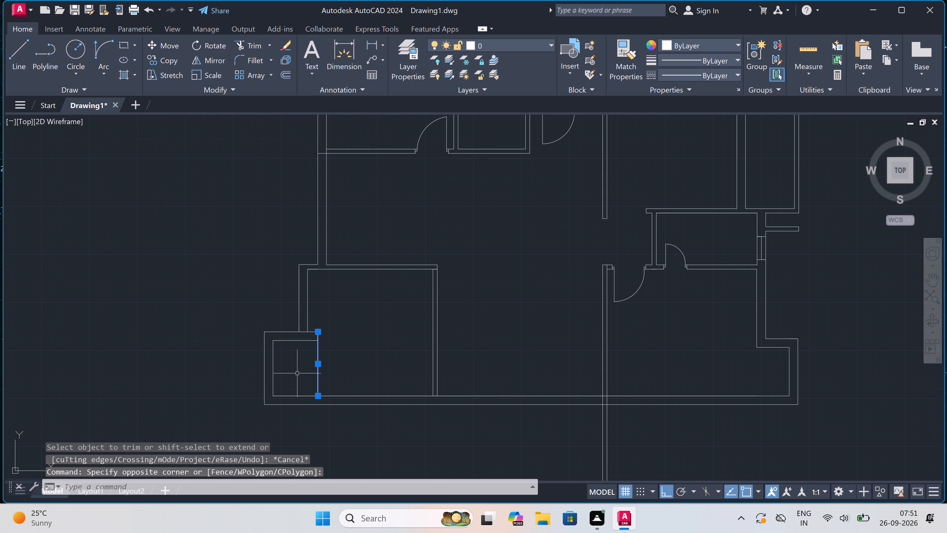
pyautogui.press('Delete')
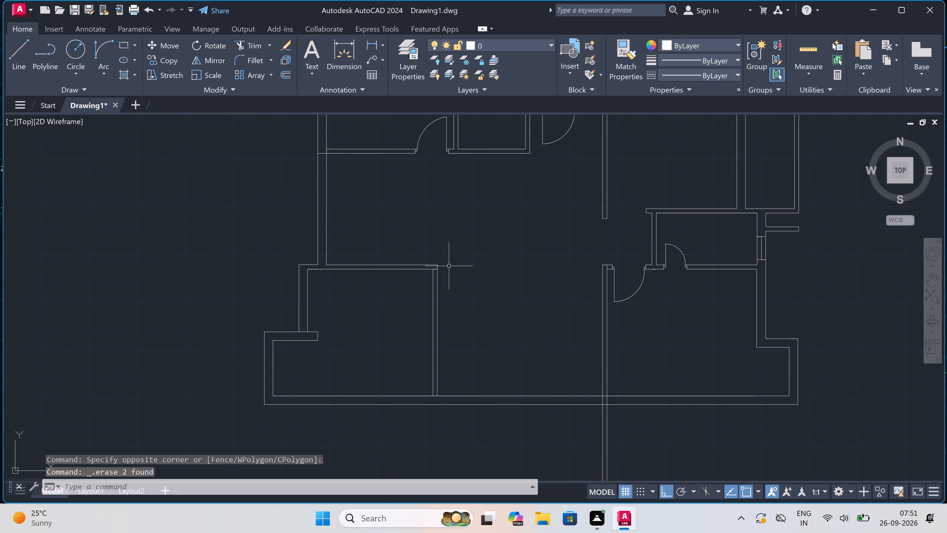
# Trim the north wall's inner line where it crosses the wall thickness at the south-west room's north-east corner.
pyautogui.press('t')
pyautogui.write('r')
pyautogui.press('space')
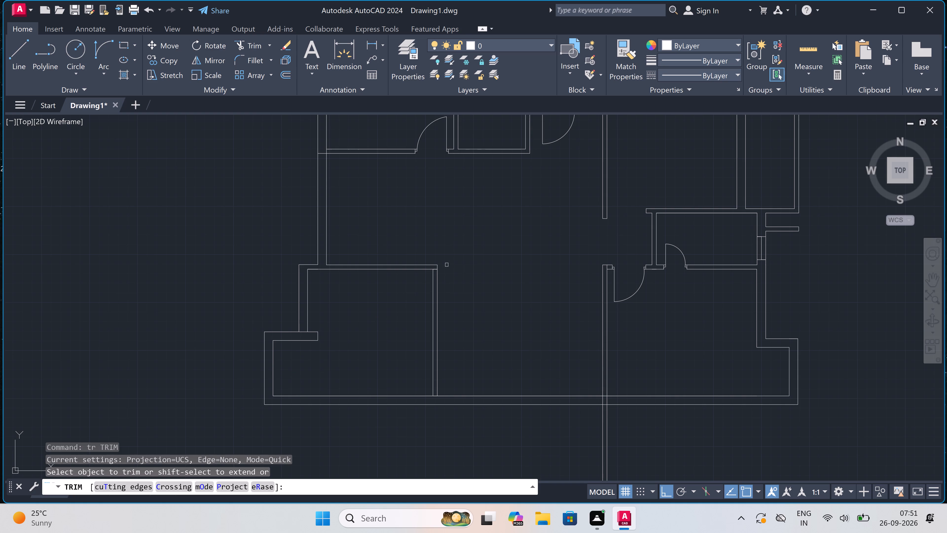
pyautogui.scroll(2, 425, 268)
pyautogui.scroll(2, 453, 268)
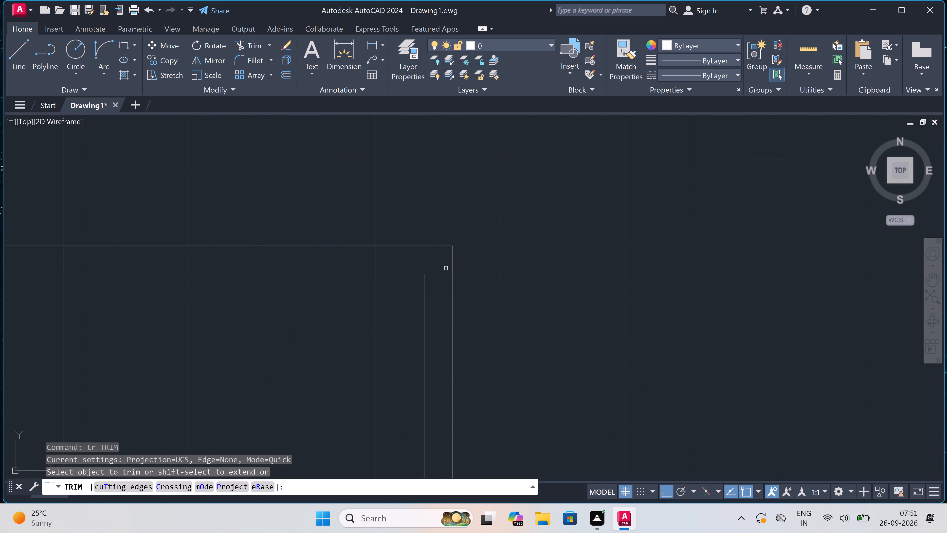
pyautogui.click(445, 268)
pyautogui.click(443, 313)
pyautogui.press('Escape')
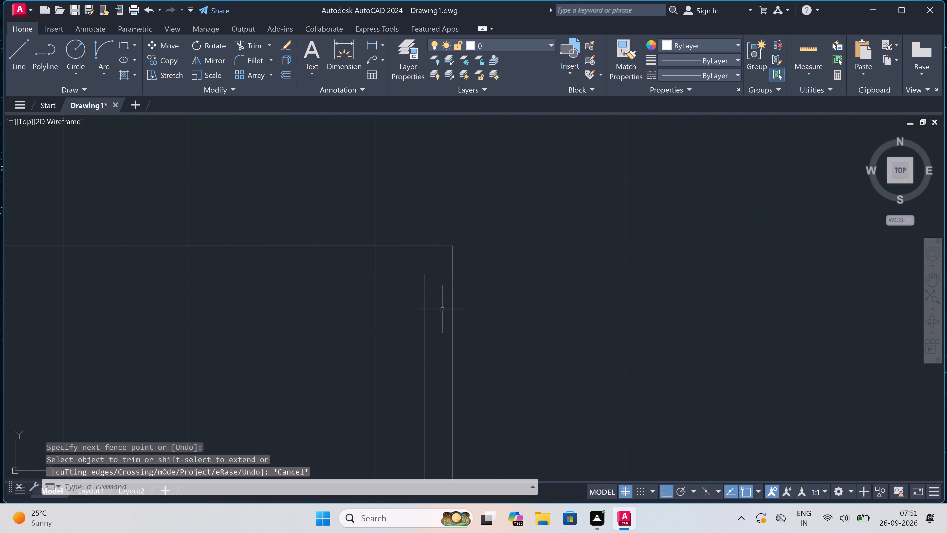
# Offset the outer line of the south-west room's east wall 4'6" to the east.
pyautogui.scroll(-4, 396, 282)
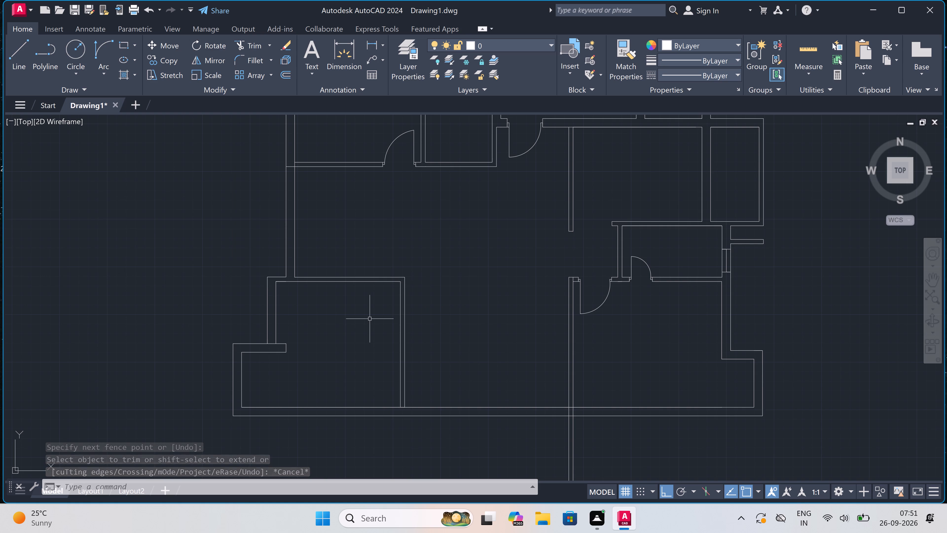
pyautogui.scroll(-2, 370, 319)
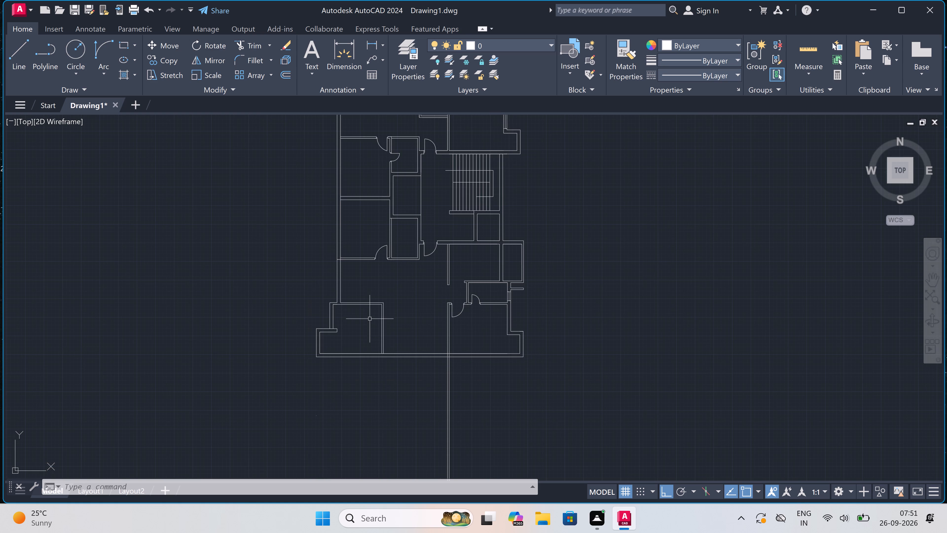
pyautogui.scroll(2, 389, 340)
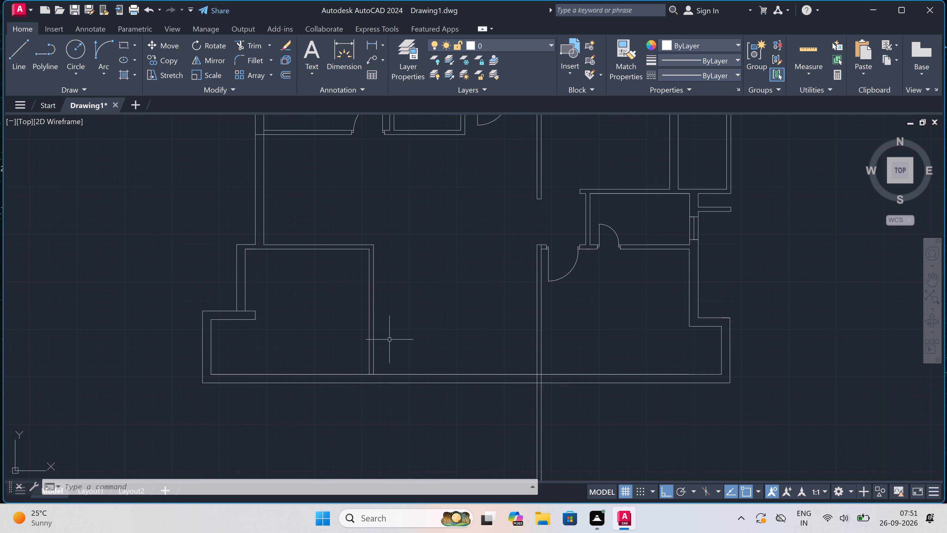
pyautogui.write('o')
pyautogui.press('space')
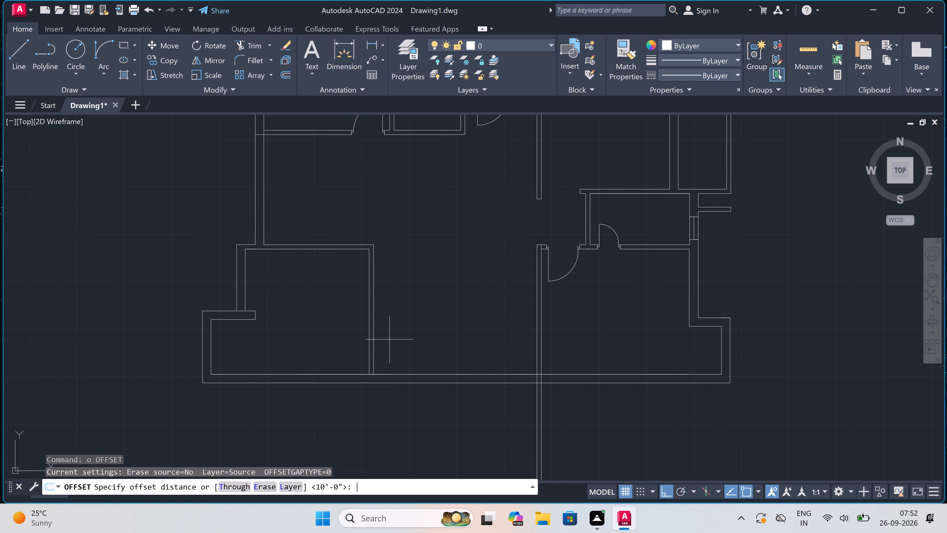
pyautogui.click(375, 335)
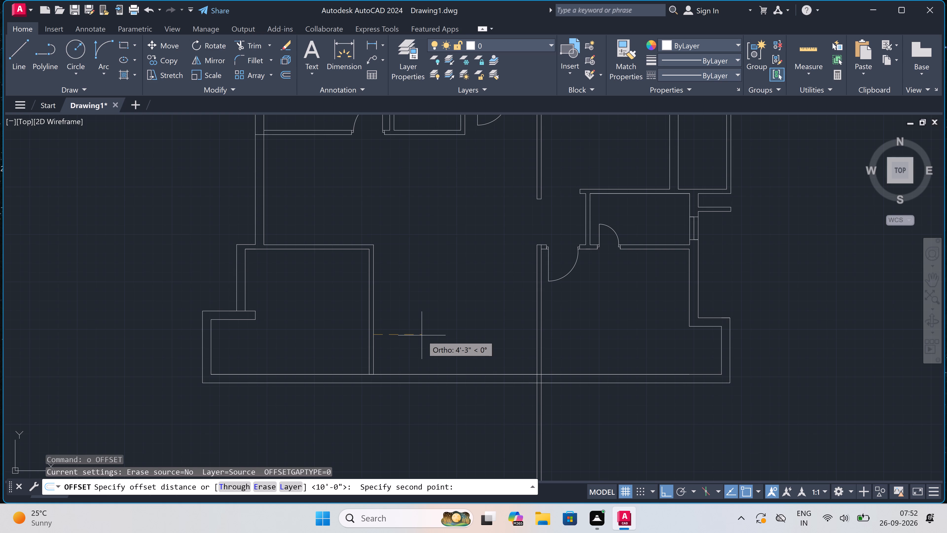
pyautogui.press('4')
pyautogui.write("'6")
pyautogui.write('"')
pyautogui.press('space')
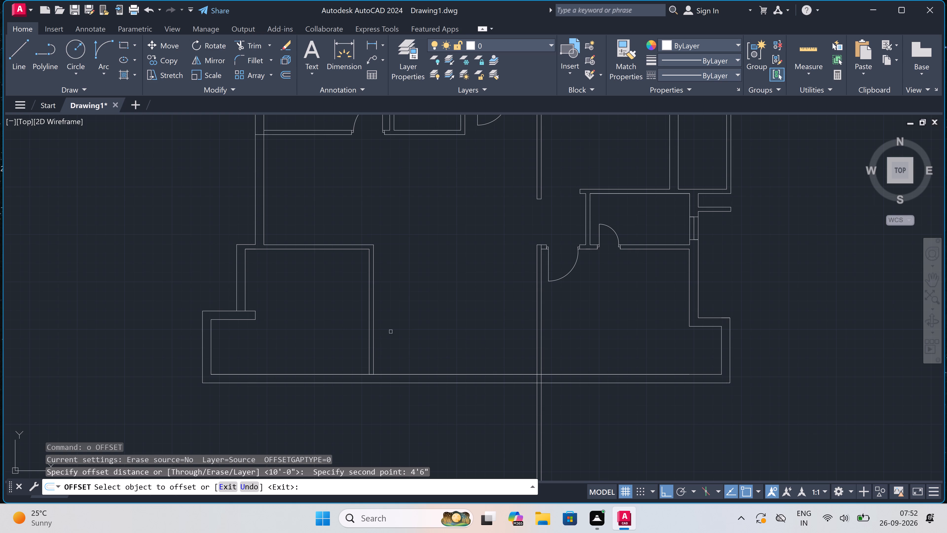
pyautogui.moveTo(373, 325); pyautogui.dragTo(379, 325)
pyautogui.click(411, 326)
pyautogui.press('Escape')
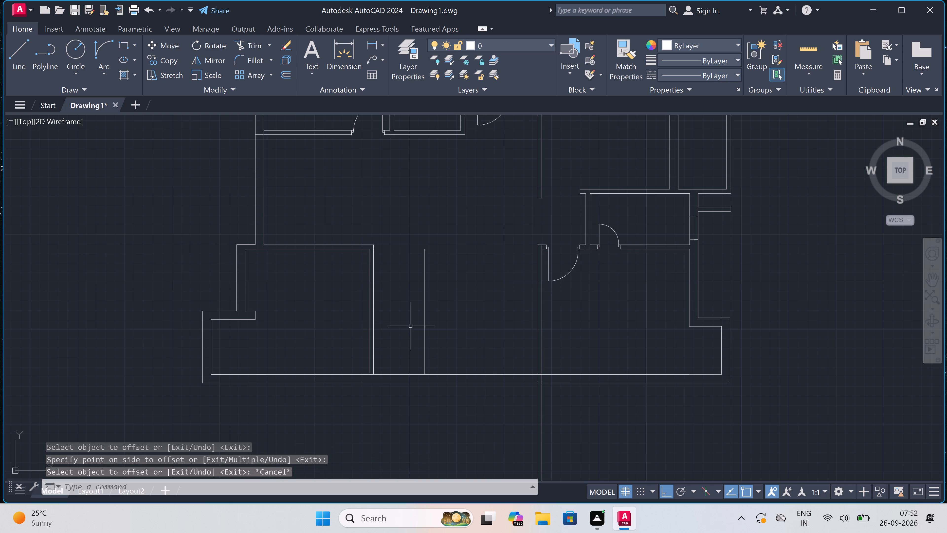
# Offset the new vertical line 4.5" east to give the partition wall its thickness.
pyautogui.press('space')
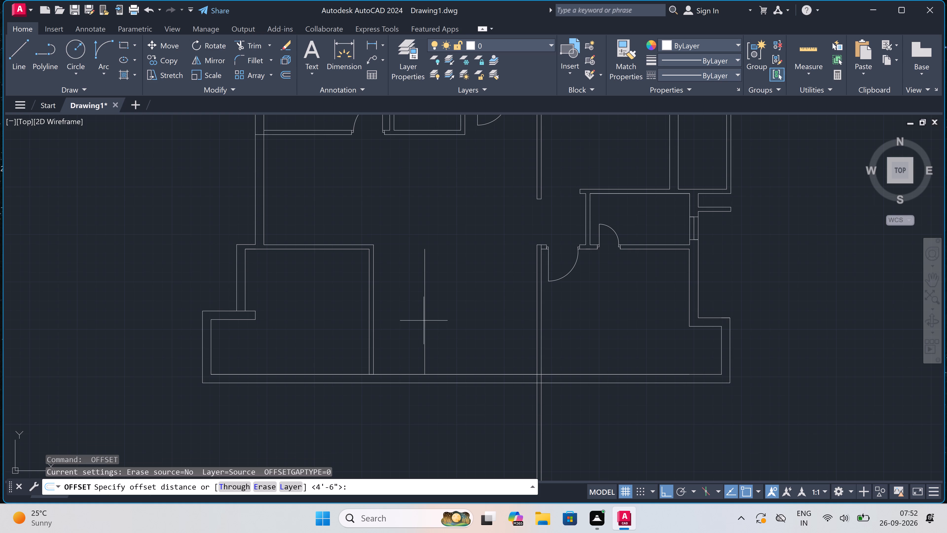
pyautogui.moveTo(425, 310); pyautogui.dragTo(428, 310)
pyautogui.write('4.5')
pyautogui.write('"')
pyautogui.press('space')
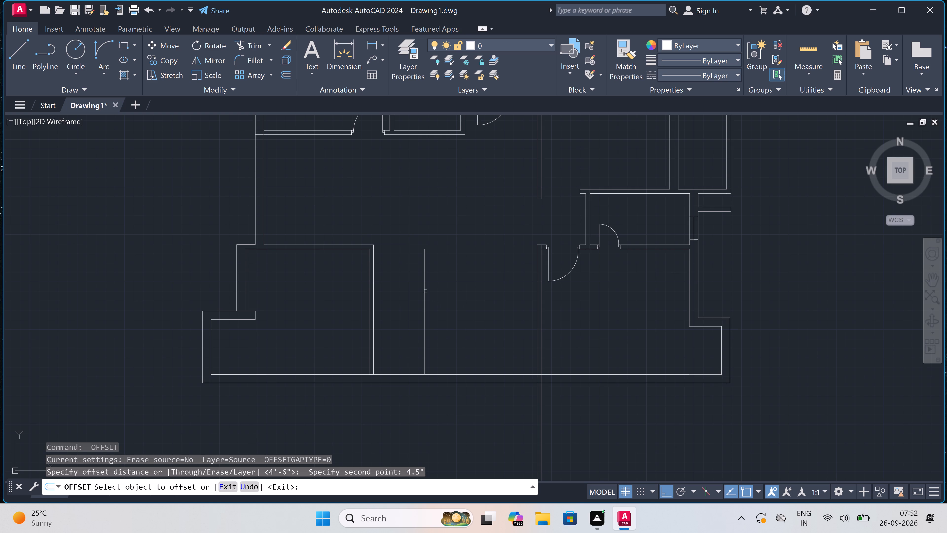
pyautogui.moveTo(424, 281); pyautogui.dragTo(430, 281)
pyautogui.click(437, 280)
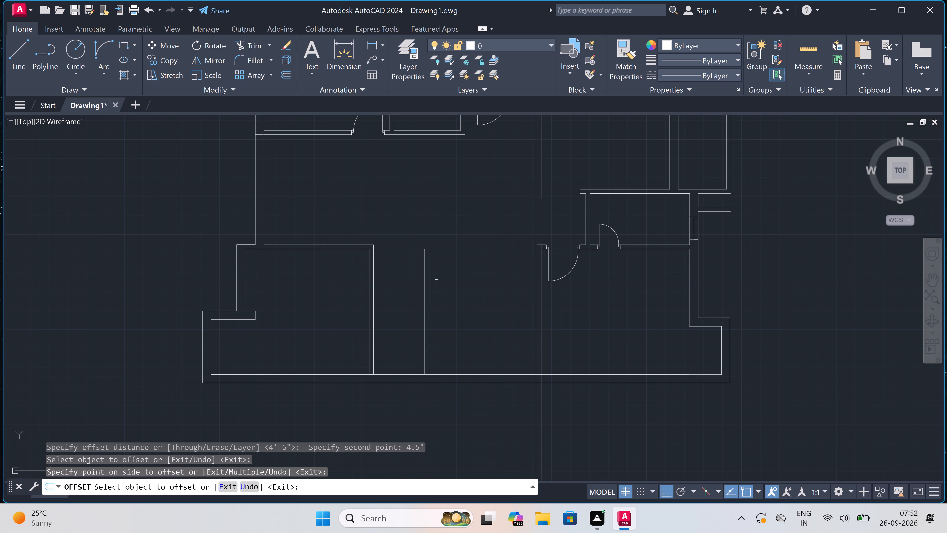
pyautogui.press('Escape')
# Draw a line from the new partition's east face at the south wall 7'3" north, and west to the inner line of the south-west room's east wall.
pyautogui.write('l')
pyautogui.press('space')
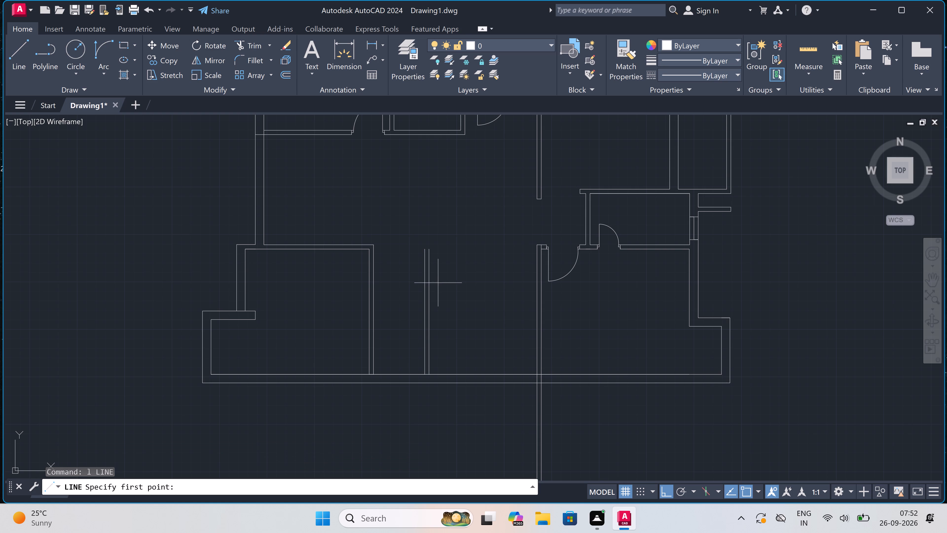
pyautogui.click(432, 372)
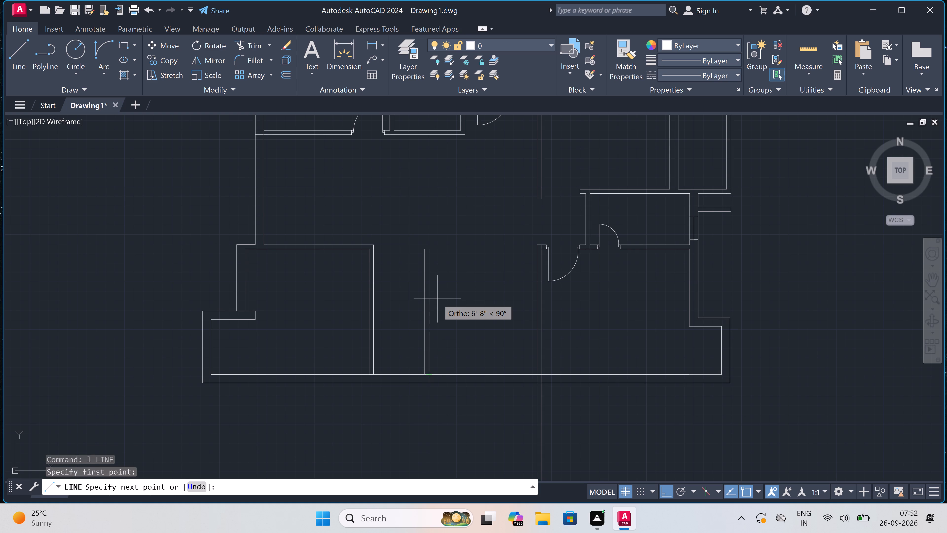
pyautogui.write("7'")
pyautogui.write('3"')
pyautogui.press('space')
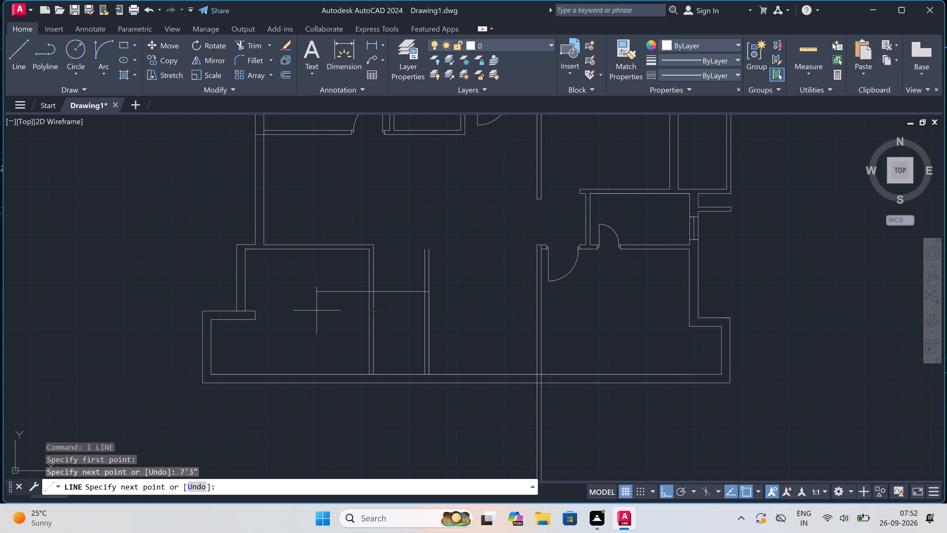
pyautogui.scroll(2, 363, 288)
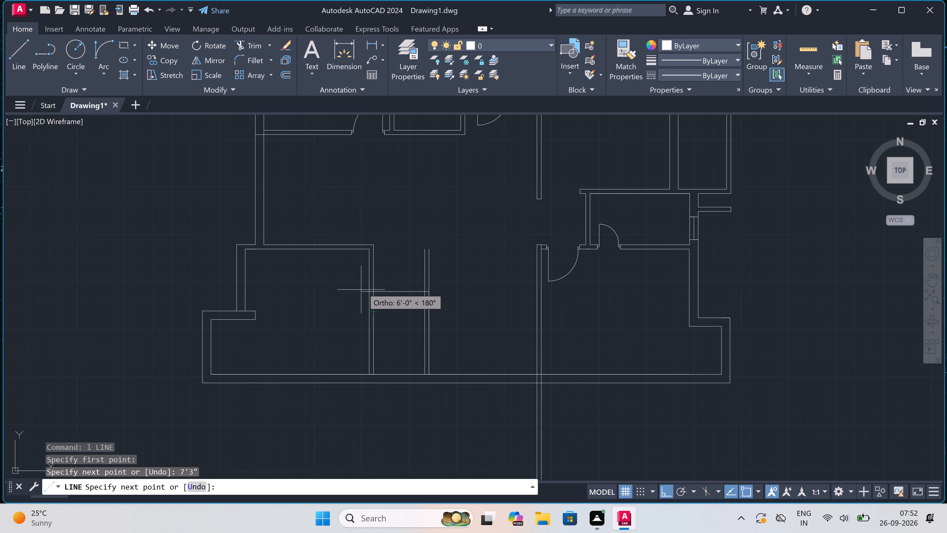
pyautogui.click(379, 300)
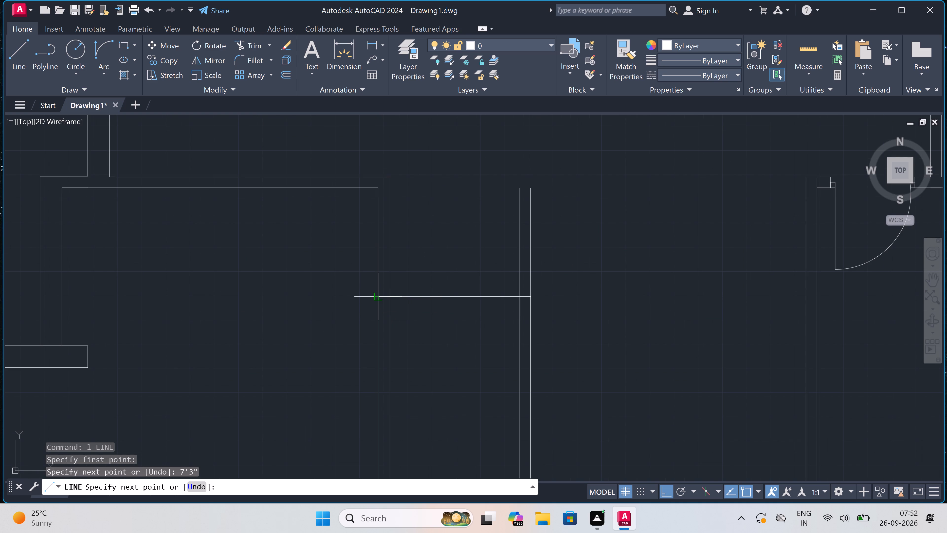
pyautogui.press('Escape')
# Draw the cross wall's upper face 4.5" north of the lower line, running west to the inner line of the south-west room's east wall.
pyautogui.scroll(-4, 399, 265)
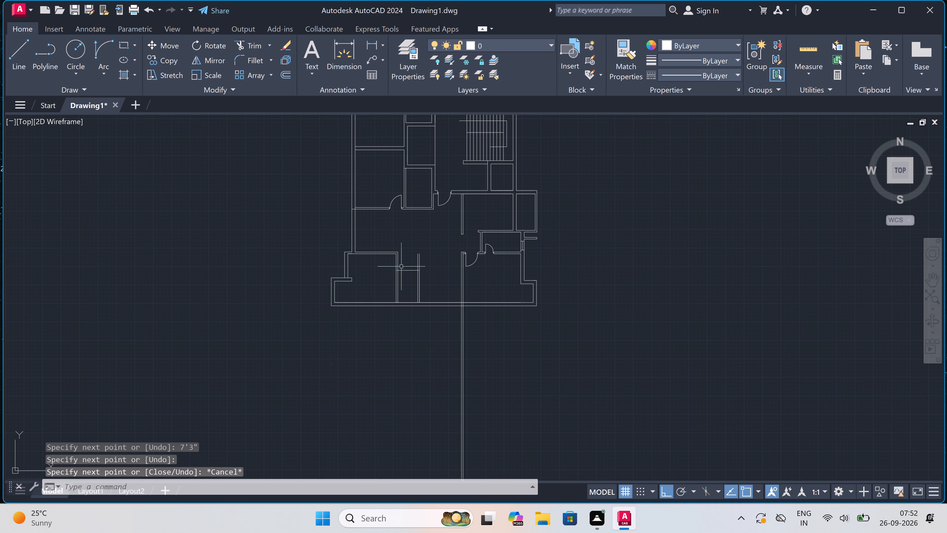
pyautogui.scroll(3, 416, 273)
pyautogui.press('space')
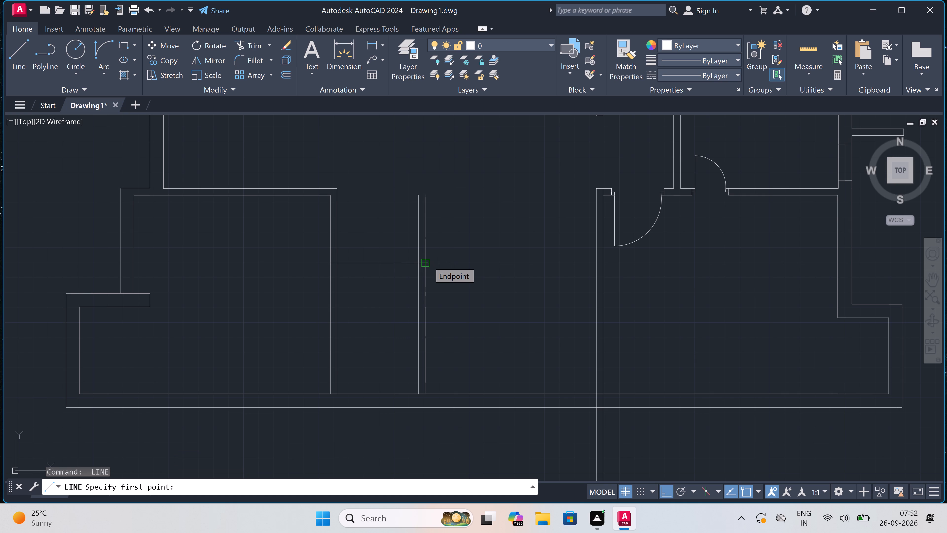
pyautogui.scroll(2, 428, 262)
pyautogui.click(418, 264)
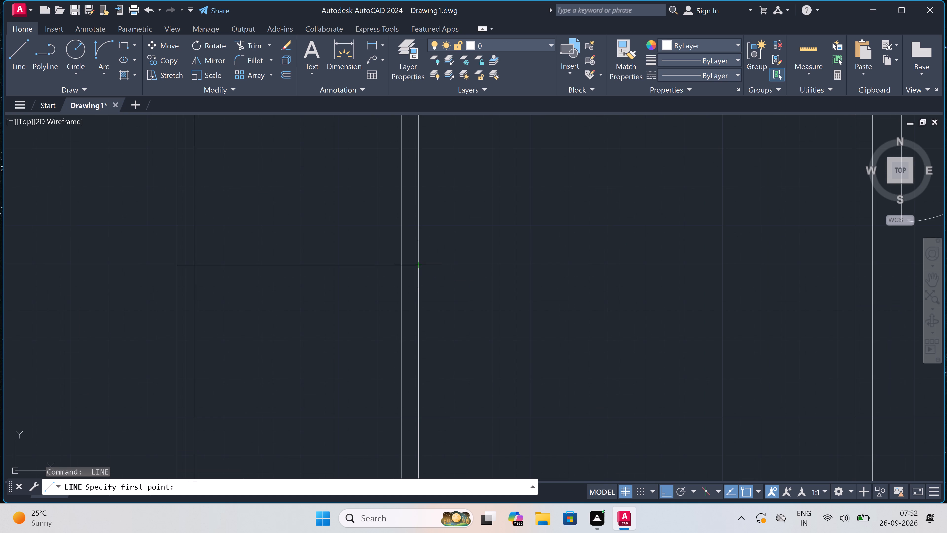
pyautogui.write('4.5"')
pyautogui.press('space')
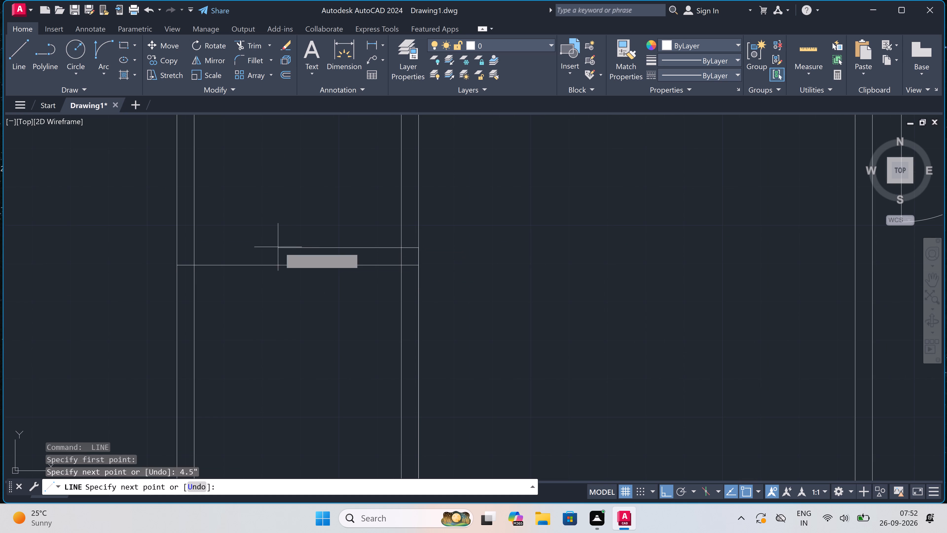
pyautogui.click(178, 249)
pyautogui.press('Escape')
# Draw a door jamb across the cross wall near its west end, continuing from the jamb's midpoint 2" east and 2' south for the door leaf.
pyautogui.press('space')
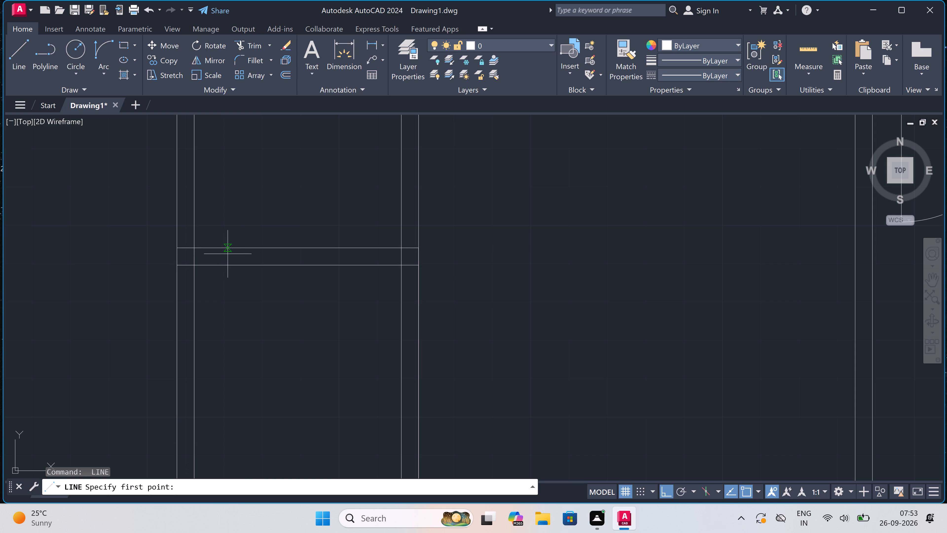
pyautogui.click(212, 248)
pyautogui.click(212, 263)
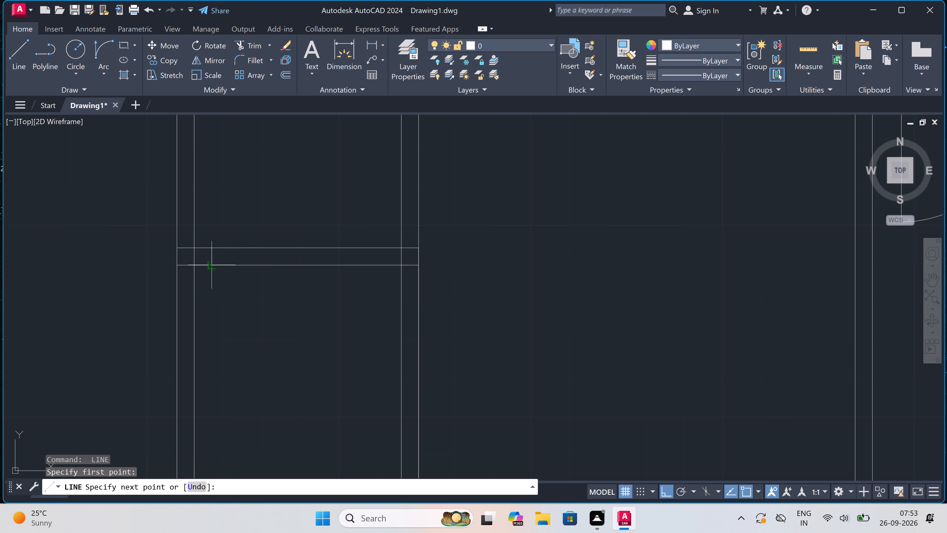
pyautogui.click(211, 255)
pyautogui.press('2')
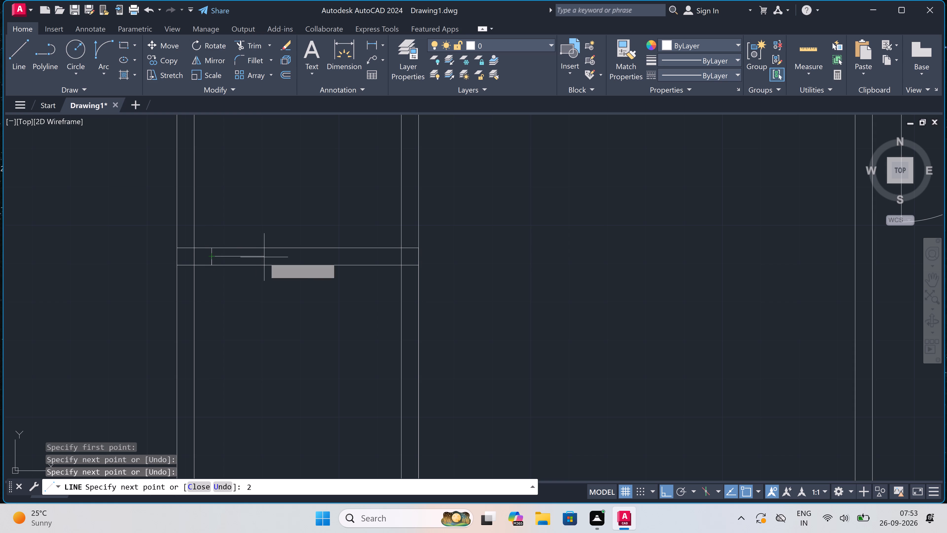
pyautogui.write('"')
pyautogui.press('space')
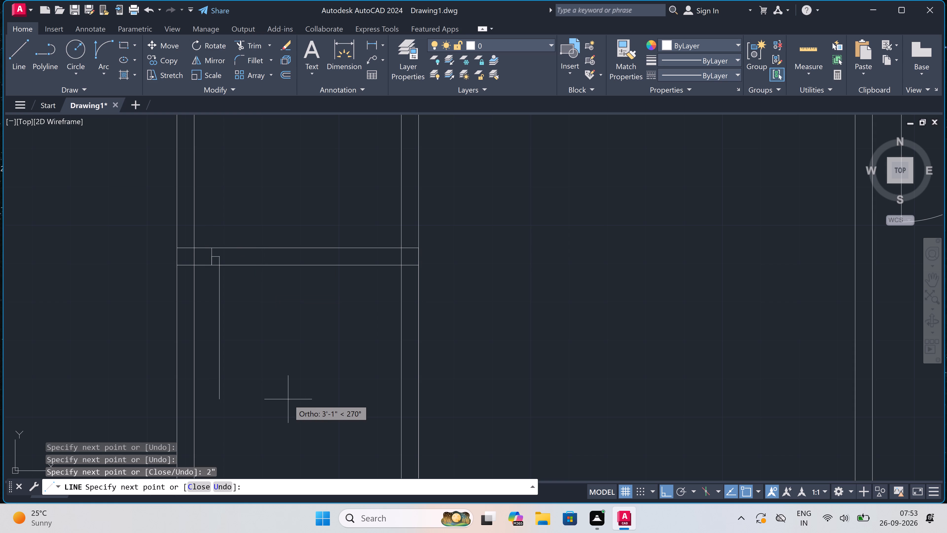
pyautogui.write("2'")
pyautogui.press('space')
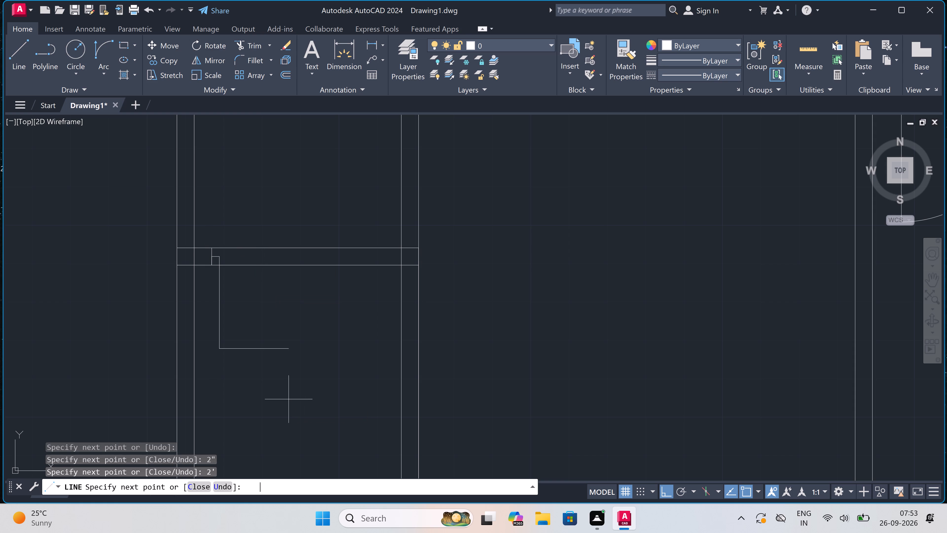
pyautogui.press('Escape')
# Draw the second door jamb across the cross wall, continuing from its midpoint with a 2" line west.
pyautogui.press('space')
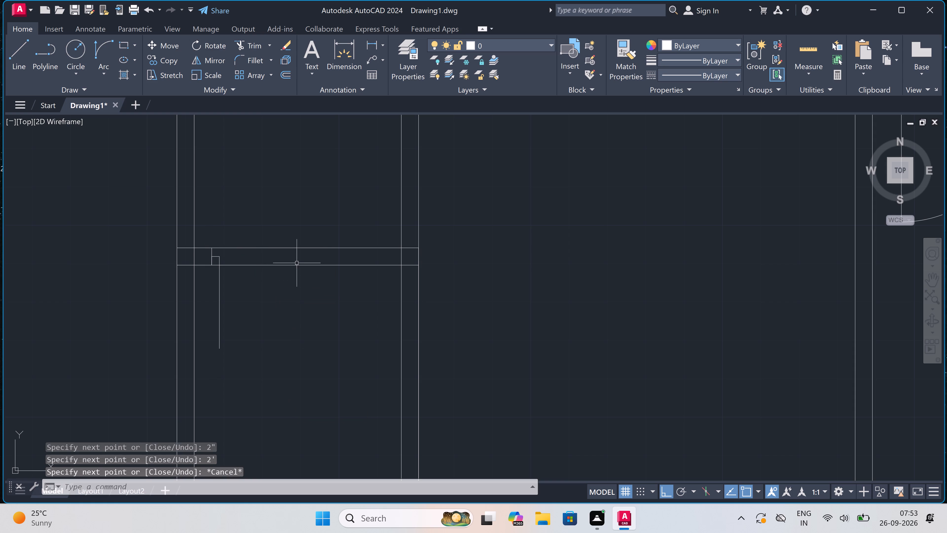
pyautogui.click(295, 247)
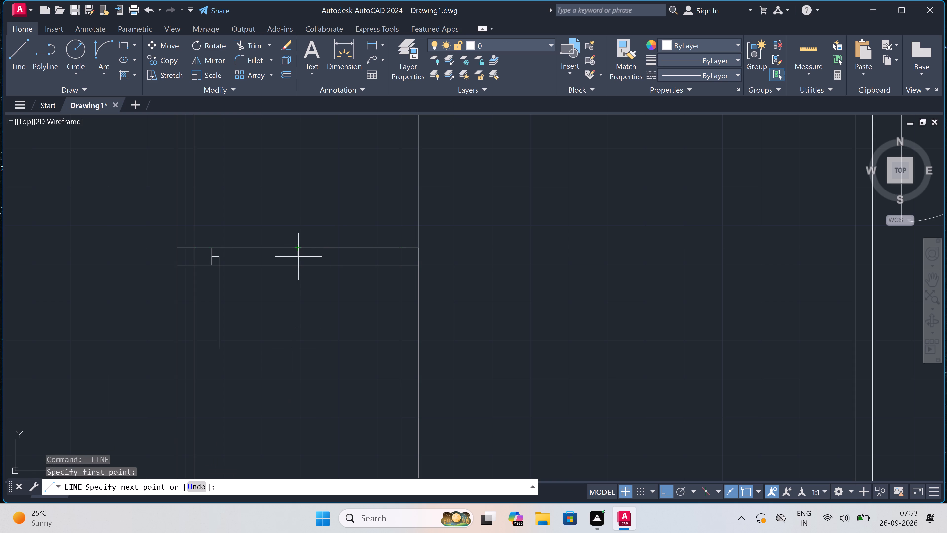
pyautogui.click(300, 264)
pyautogui.click(298, 257)
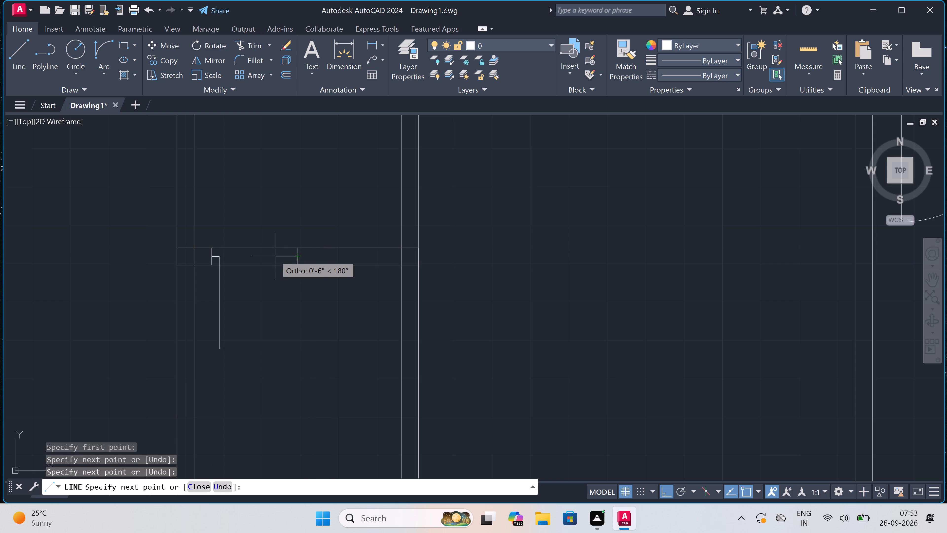
pyautogui.write('2"')
pyautogui.press('space')
pyautogui.press('Escape')
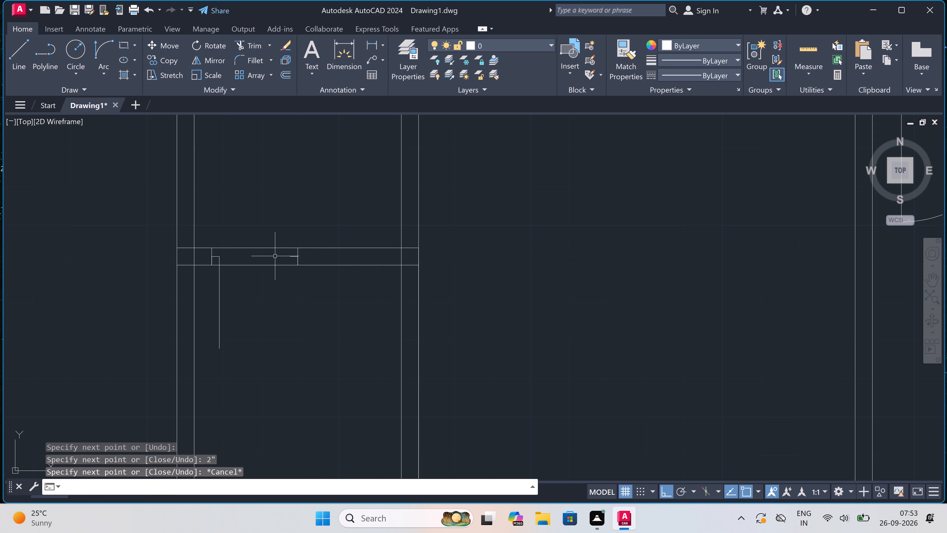
# Draw the door swing arc from the south end of the door leaf to the end of the 2" line at the opposite jamb.
pyautogui.click(107, 42)
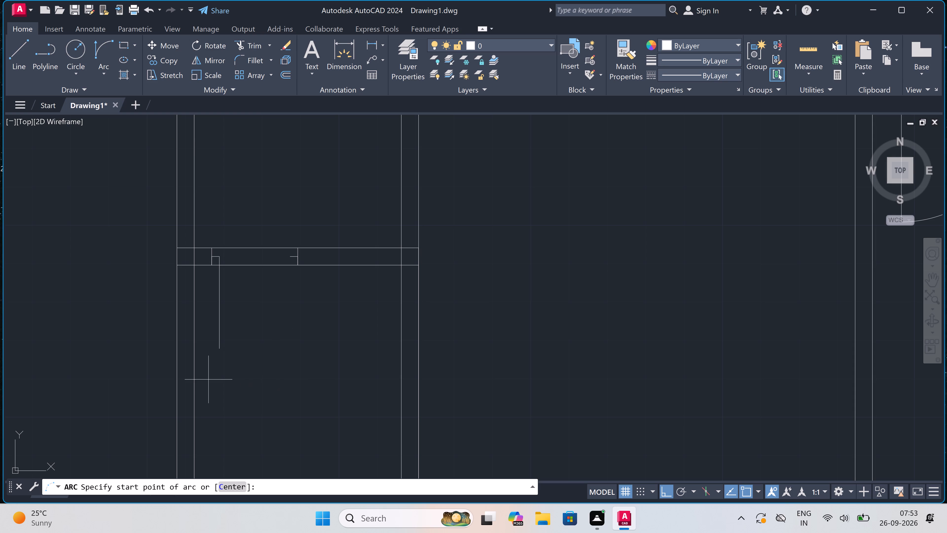
pyautogui.click(224, 348)
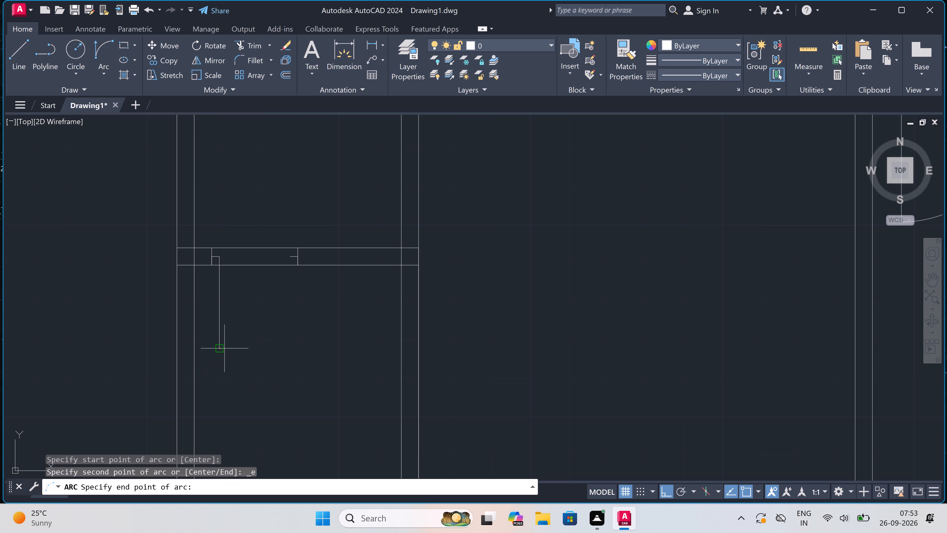
pyautogui.click(290, 258)
pyautogui.click(333, 331)
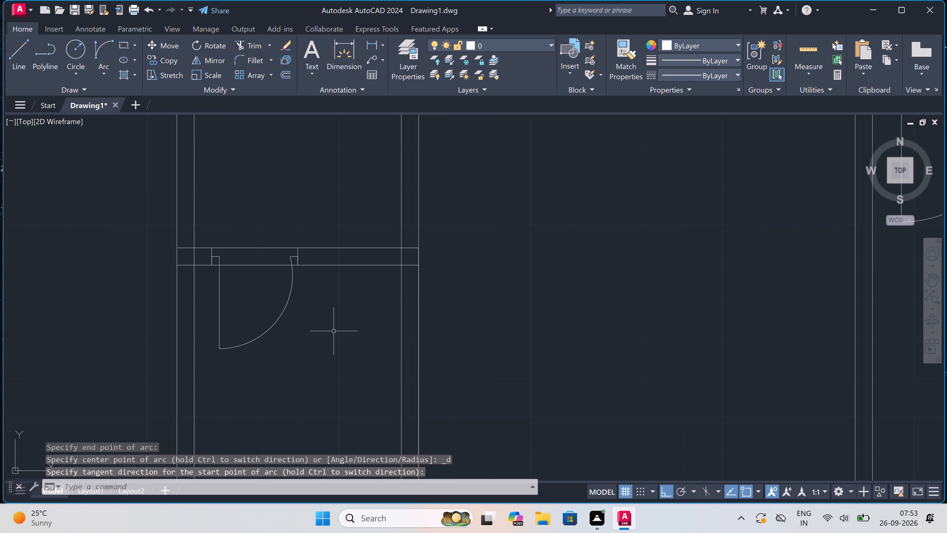
# Trim both cross-wall lines between the two jambs to open the doorway.
pyautogui.press('t')
pyautogui.press('r')
pyautogui.press('space')
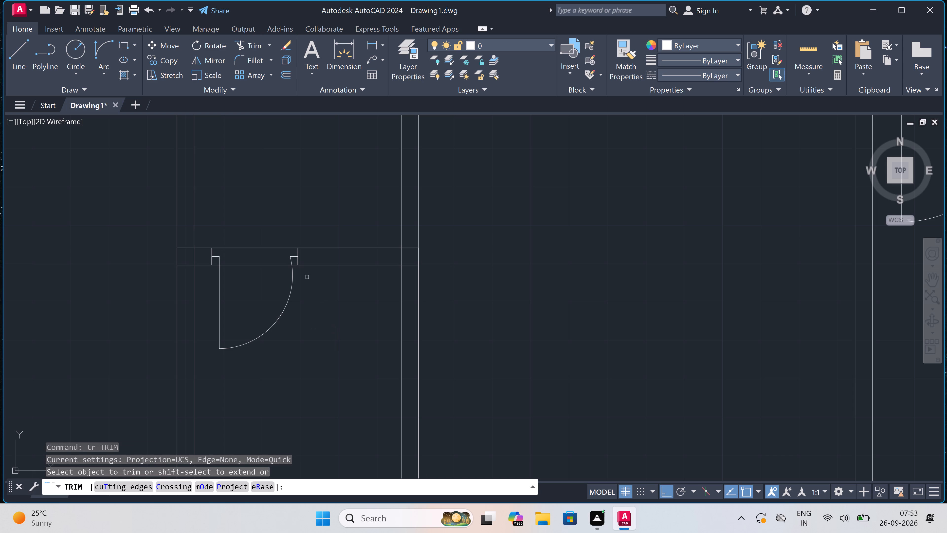
pyautogui.click(277, 219)
pyautogui.click(273, 299)
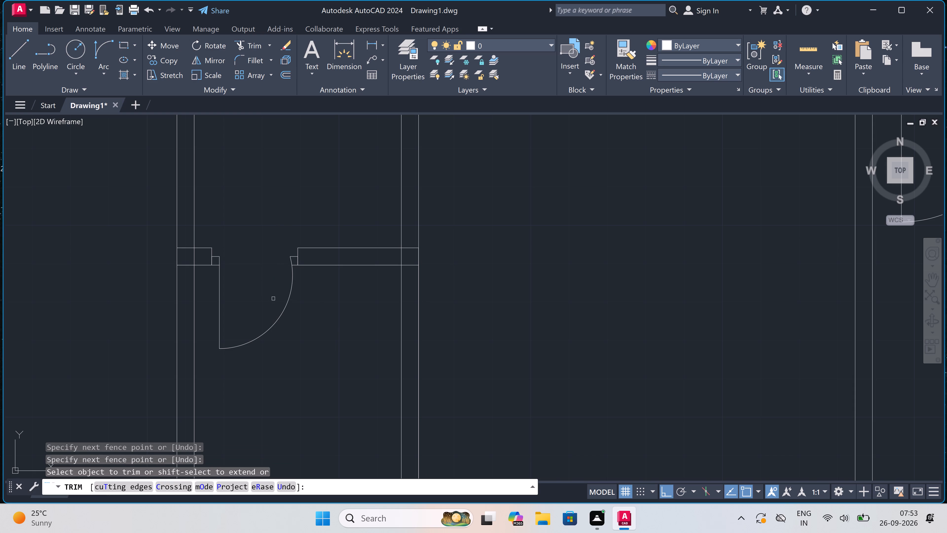
# Trim the new partition's lines north of the cross wall and clean up the overlapping lines at their corner.
pyautogui.scroll(-5, 273, 299)
pyautogui.click(267, 270)
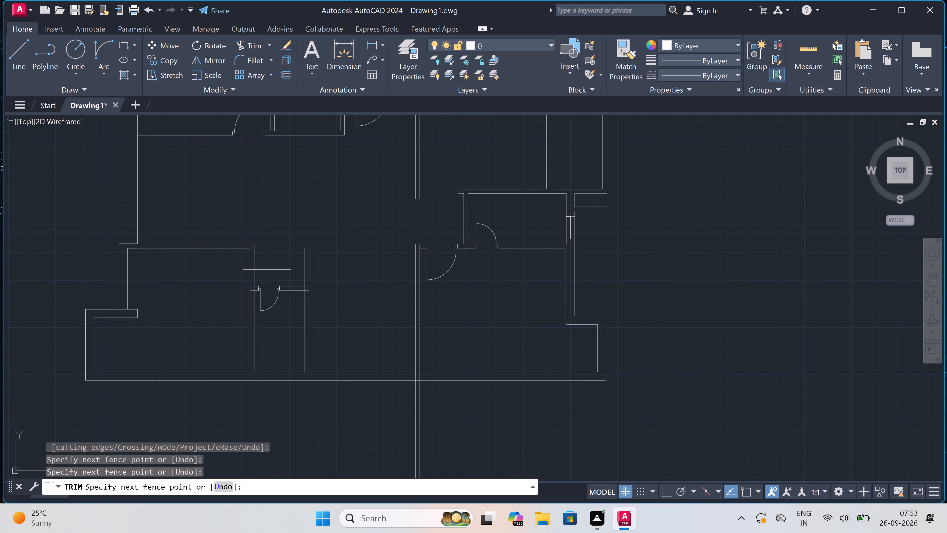
pyautogui.click(329, 267)
pyautogui.scroll(4, 296, 292)
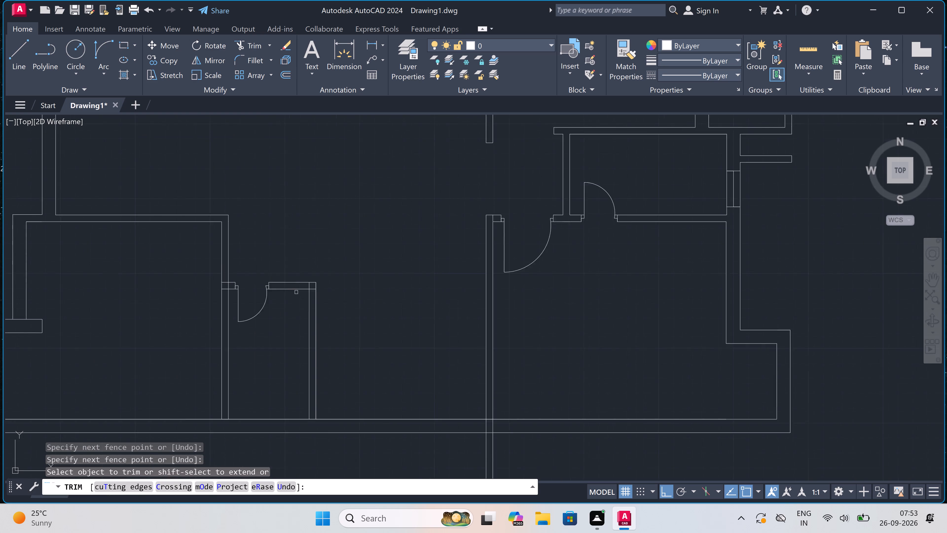
pyautogui.moveTo(333, 263); pyautogui.dragTo(336, 263)
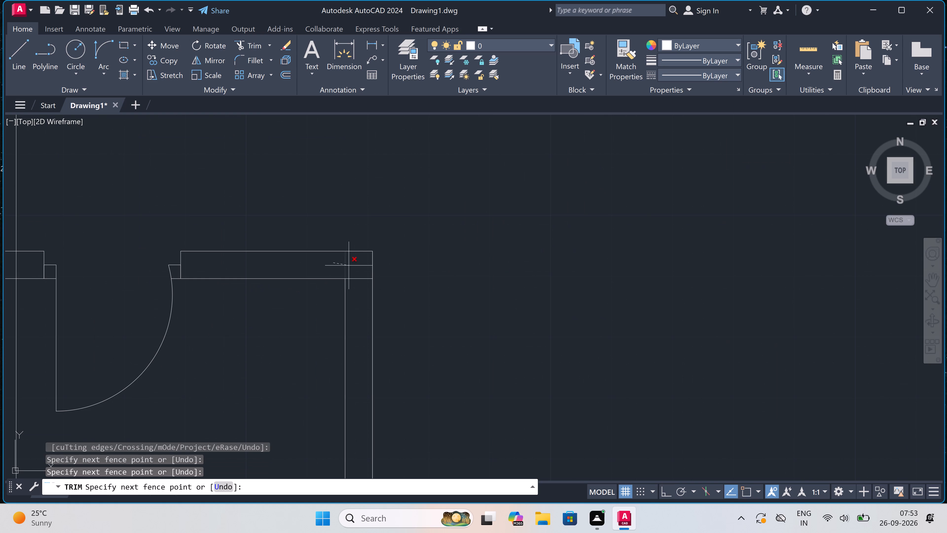
pyautogui.click(360, 276)
pyautogui.click(360, 276)
pyautogui.click(362, 305)
# Trim the overlapping lines where the cross wall's west end meets the south-west room's east wall.
pyautogui.scroll(-5, 362, 305)
pyautogui.scroll(4, 317, 296)
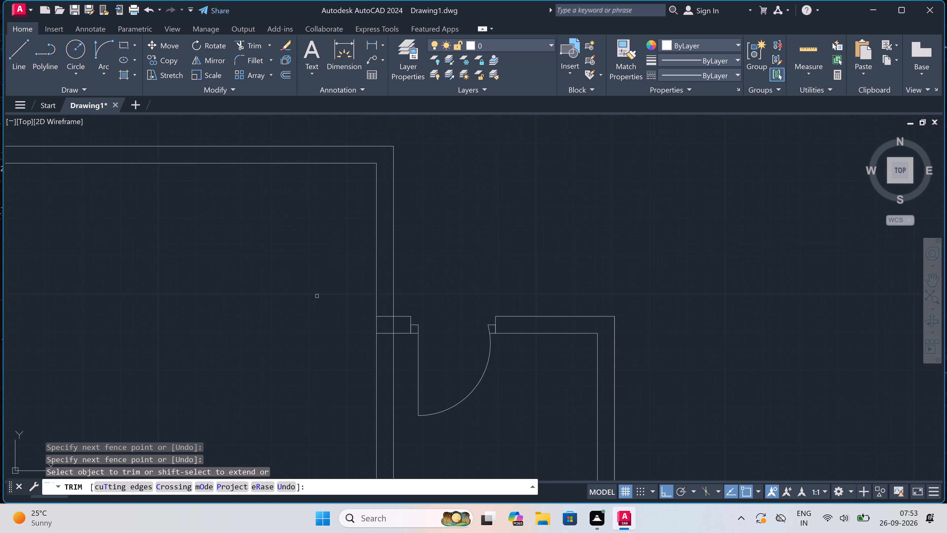
pyautogui.scroll(3, 399, 303)
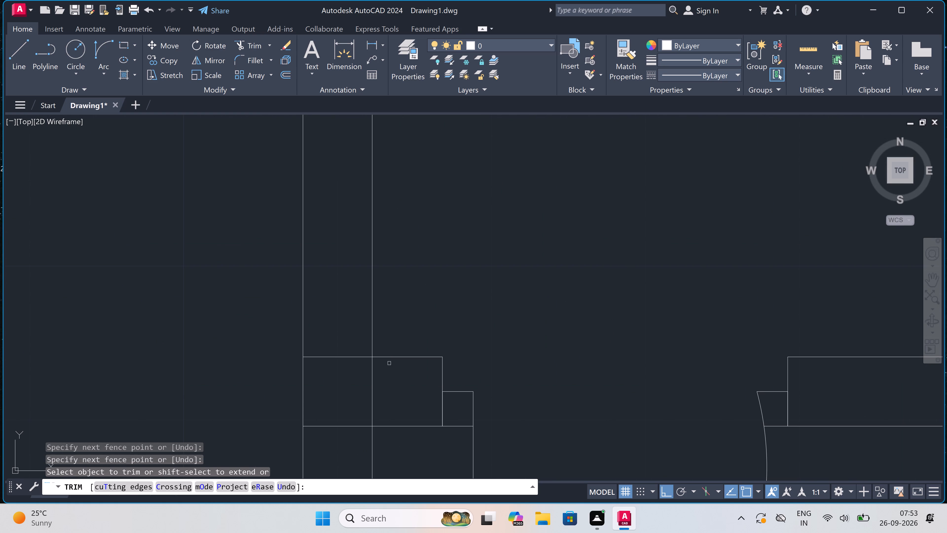
pyautogui.click(389, 369)
pyautogui.click(344, 433)
pyautogui.press('Escape')
# Extend the south-west room's north wall east to align with the partition's east face, drawing it 4.5" thick back to the room's east wall.
pyautogui.scroll(-4, 337, 380)
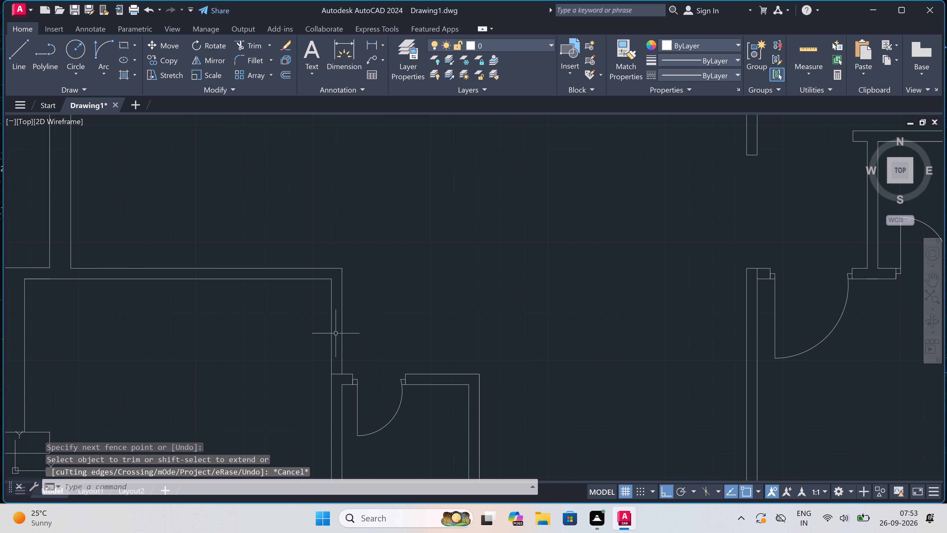
pyautogui.press('l')
pyautogui.press('space')
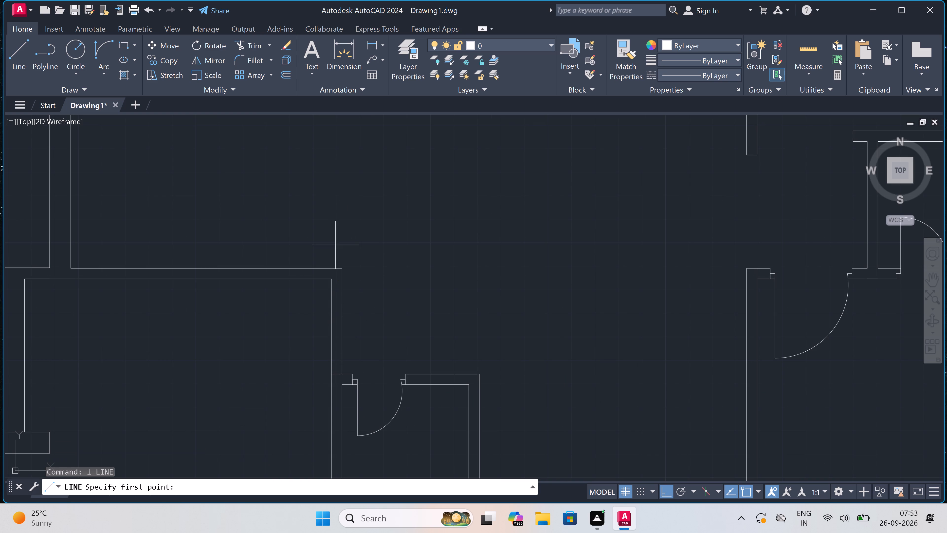
pyautogui.click(345, 266)
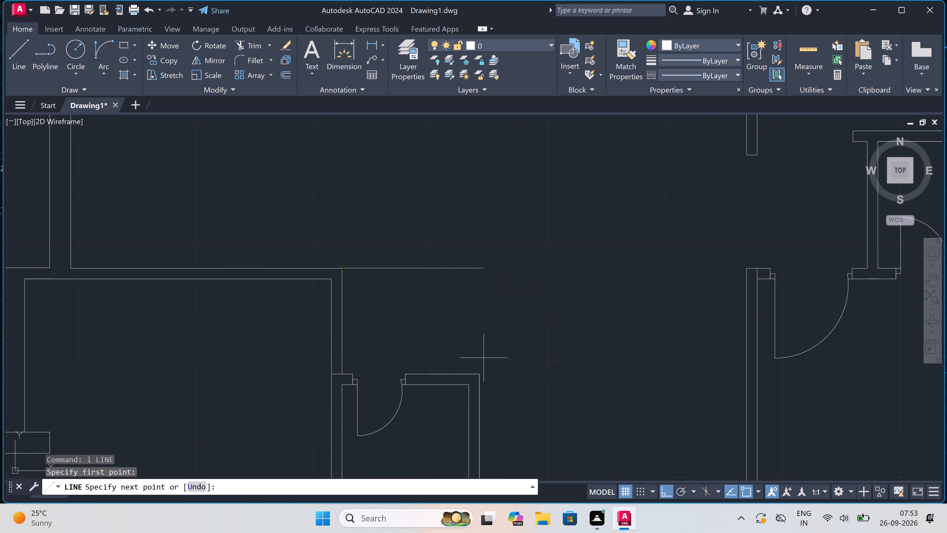
pyautogui.click(479, 268)
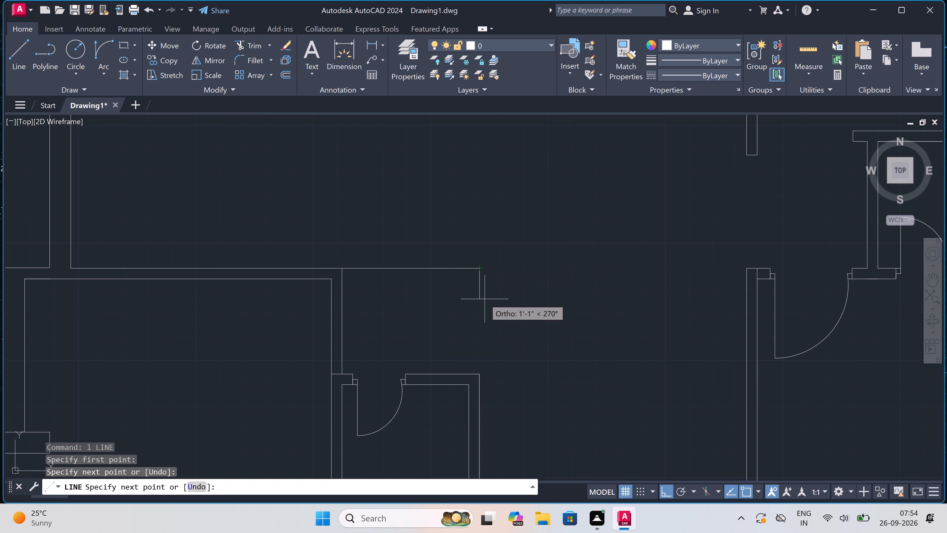
pyautogui.write('4.5"')
pyautogui.press('space')
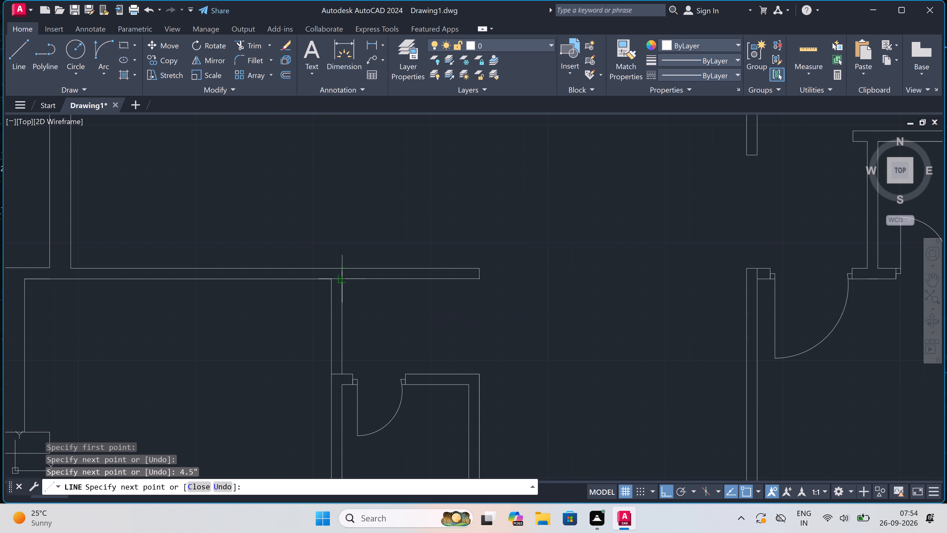
pyautogui.click(345, 281)
pyautogui.press('Escape')
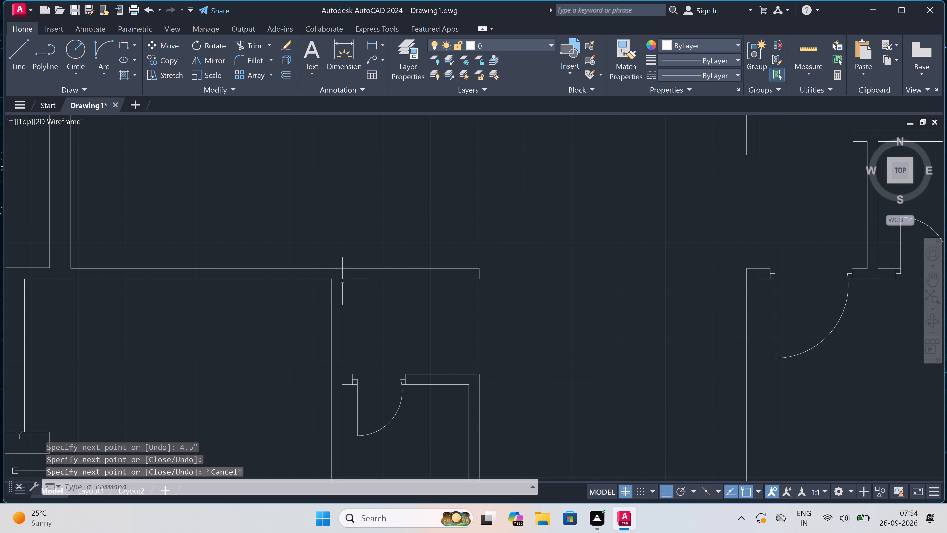
# Draw a short line across the top of the south-west room's east wall to join the north wall's lower lines.
pyautogui.scroll(3, 341, 280)
pyautogui.press('space')
pyautogui.click(340, 274)
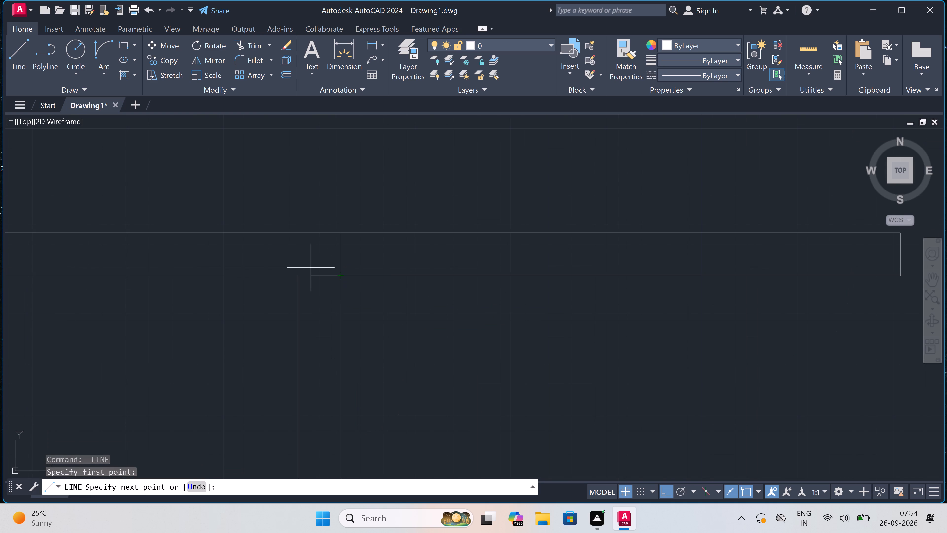
pyautogui.click(302, 273)
pyautogui.press('Escape')
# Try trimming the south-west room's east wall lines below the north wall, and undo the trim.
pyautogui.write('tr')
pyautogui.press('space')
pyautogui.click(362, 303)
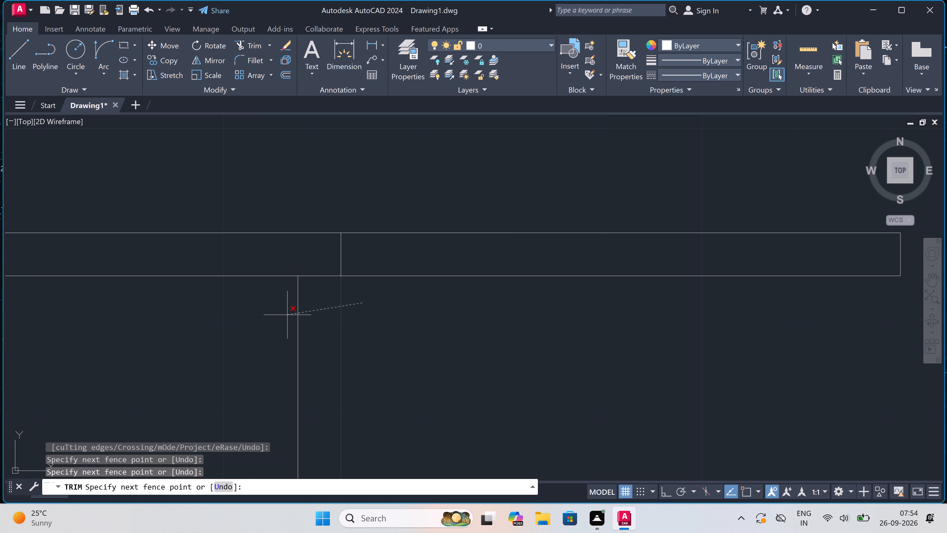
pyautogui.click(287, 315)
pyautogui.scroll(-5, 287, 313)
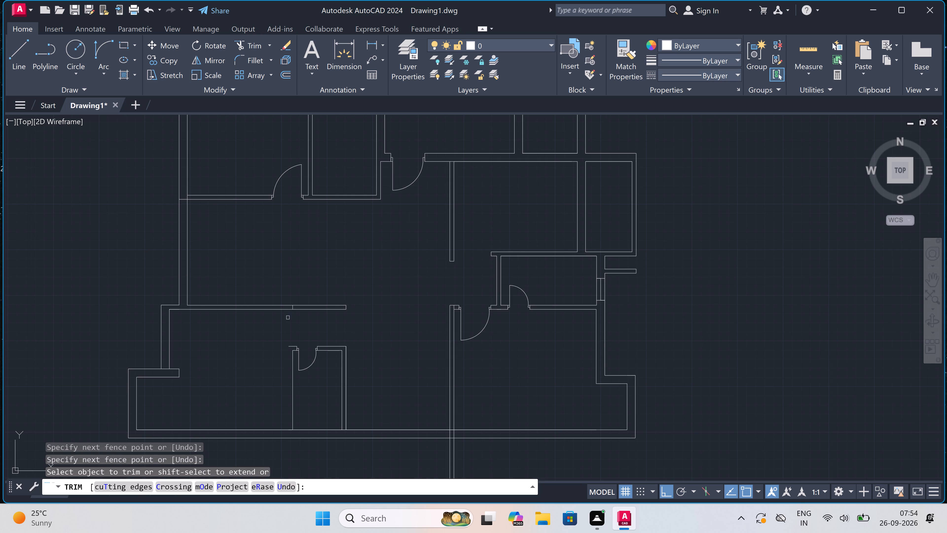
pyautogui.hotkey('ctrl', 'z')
# Trim away the east wall lines between the north wall and the cross wall, and the leftover line inside the north wall.
pyautogui.scroll(-5, 290, 341)
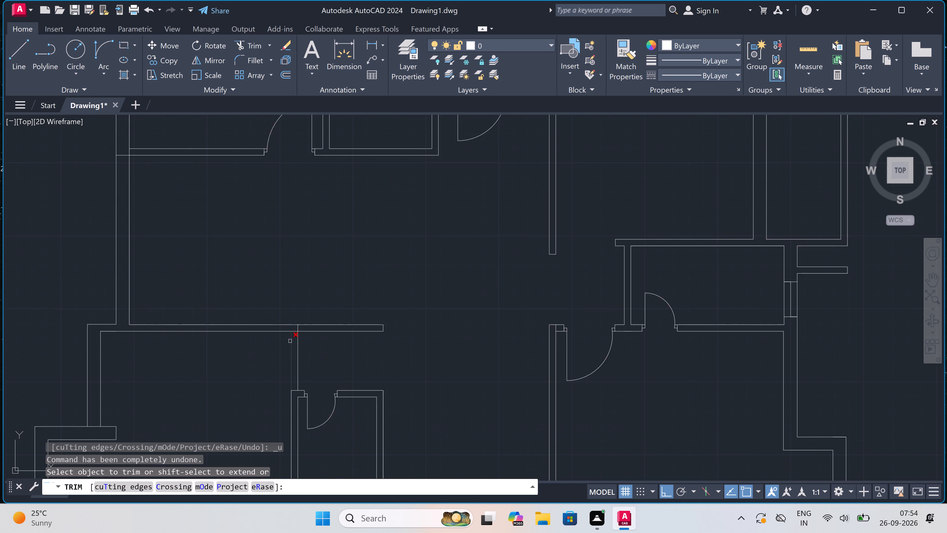
pyautogui.click(290, 341)
pyautogui.click(303, 339)
pyautogui.doubleClick(293, 345)
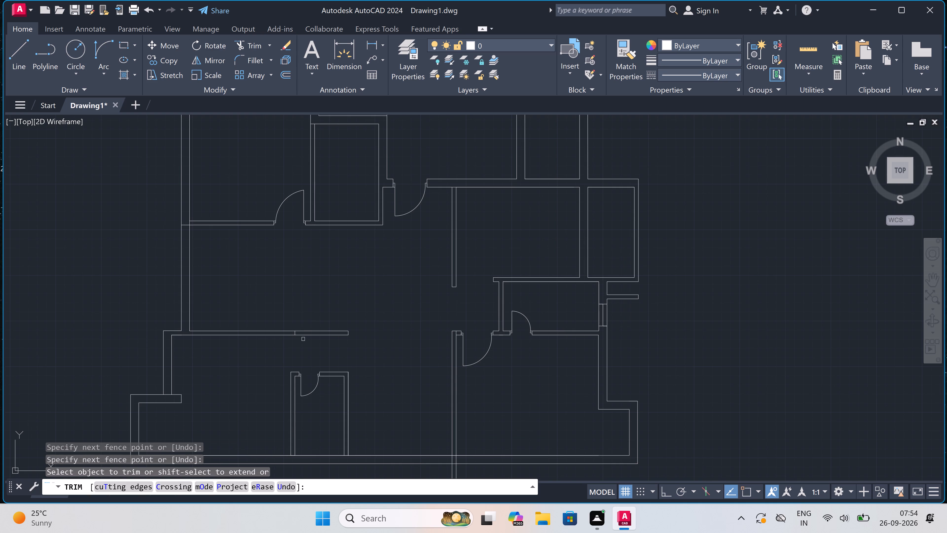
pyautogui.scroll(4, 278, 328)
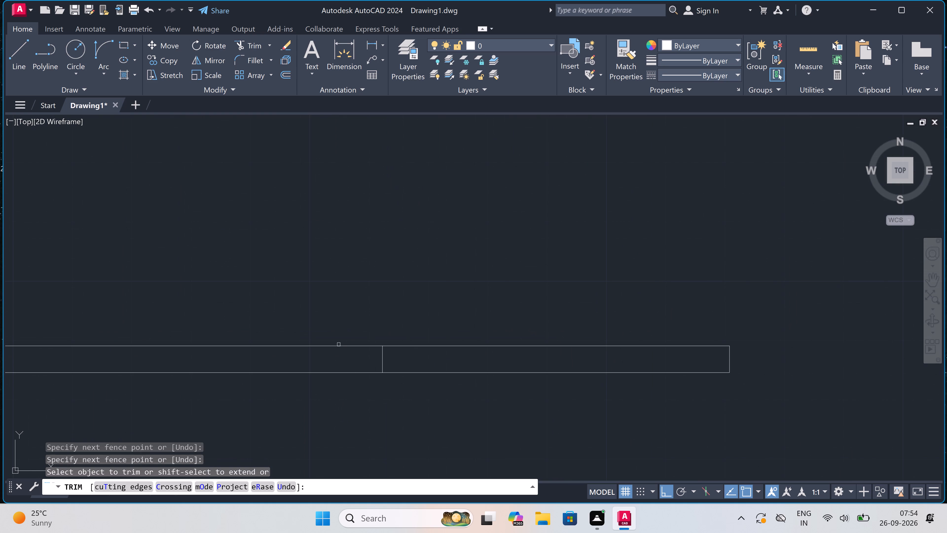
pyautogui.moveTo(347, 352); pyautogui.dragTo(355, 355)
pyautogui.click(395, 353)
pyautogui.press('Escape')
# Draw the 4.5" thick east wall between the south-west room's north wall and the small room's north-east corner.
pyautogui.scroll(-5, 388, 321)
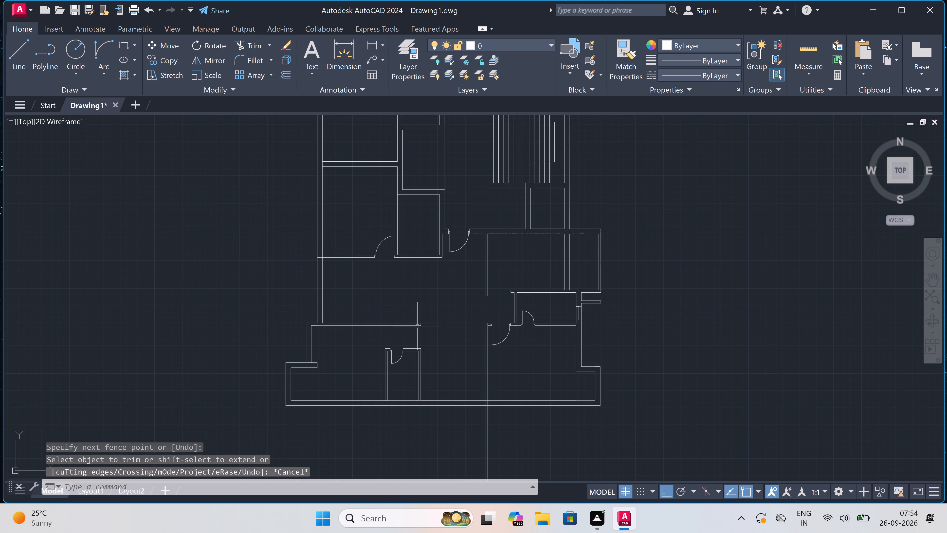
pyautogui.scroll(3, 426, 339)
pyautogui.write('l')
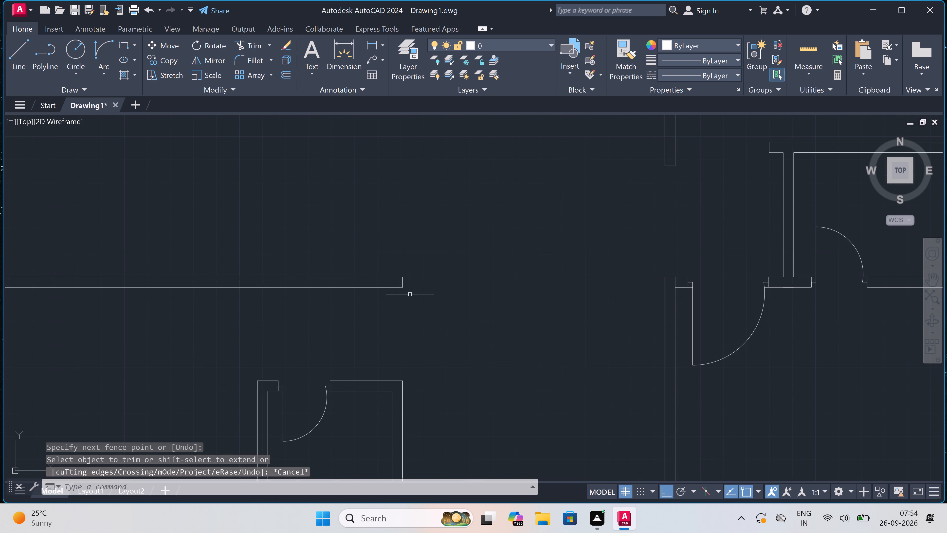
pyautogui.press('space')
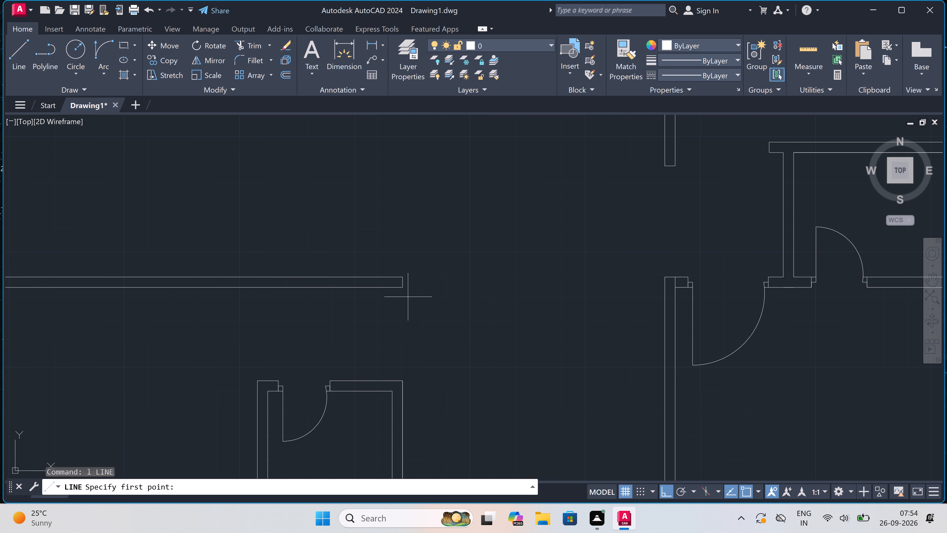
pyautogui.scroll(2, 402, 305)
pyautogui.scroll(-1, 391, 267)
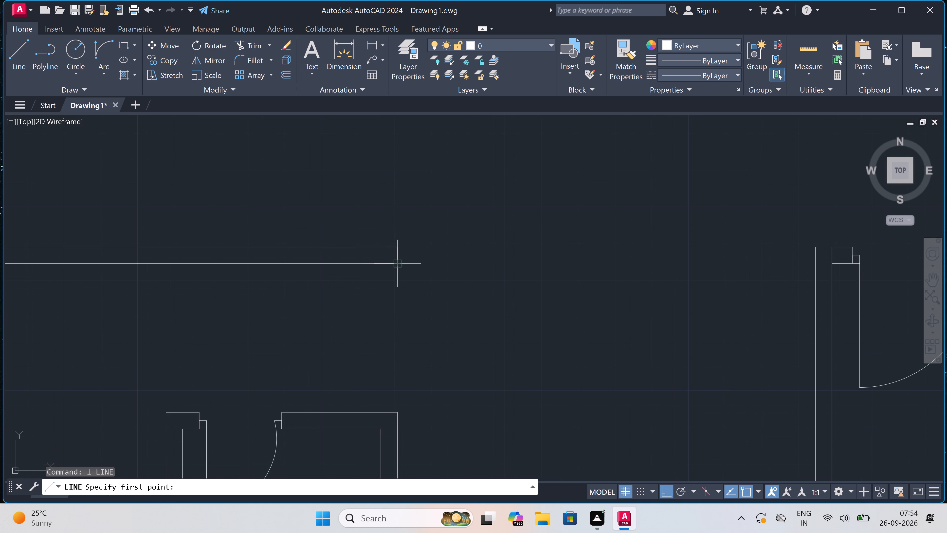
pyautogui.click(394, 263)
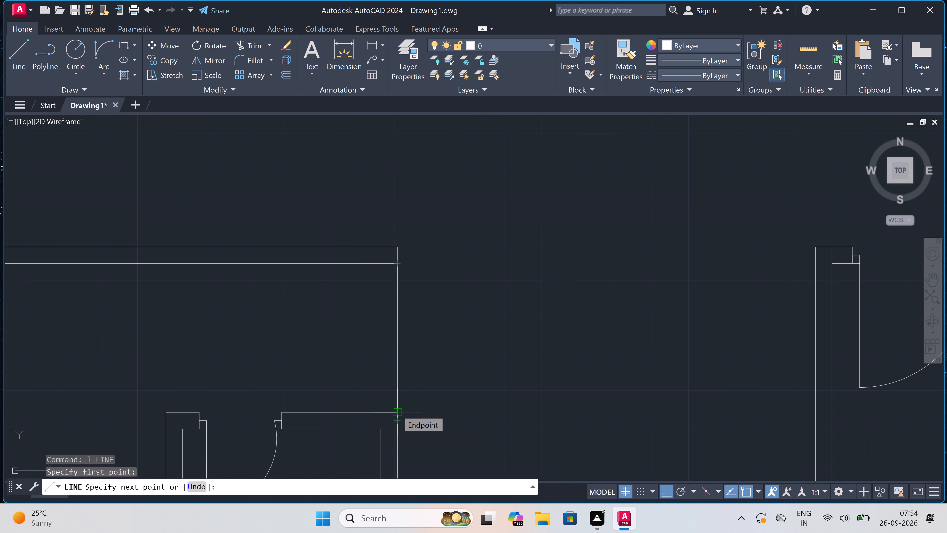
pyautogui.click(397, 410)
pyautogui.press('4')
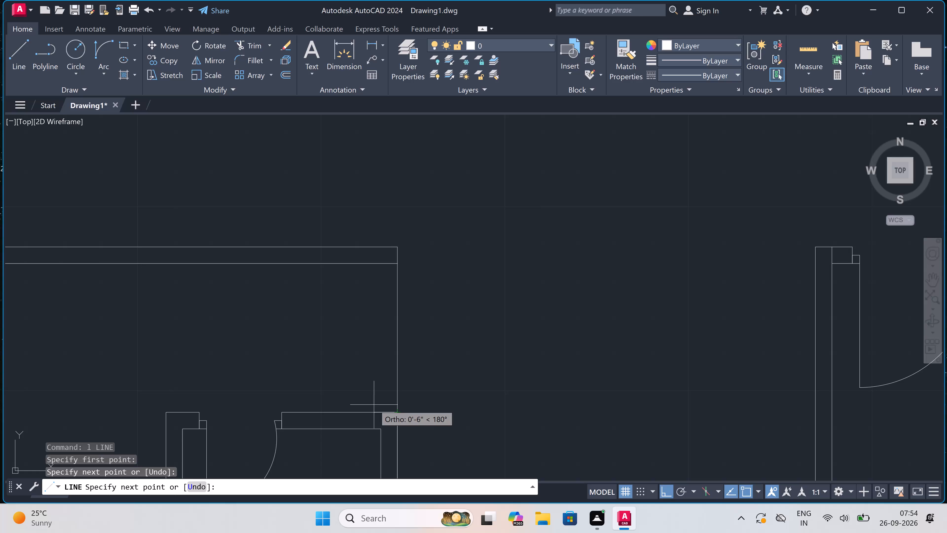
pyautogui.write('.5"')
pyautogui.press('space')
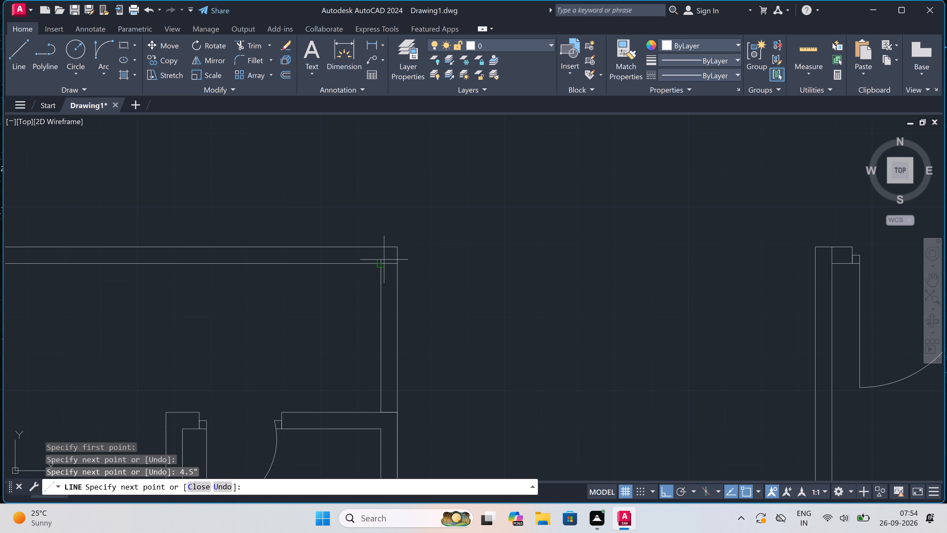
pyautogui.click(382, 263)
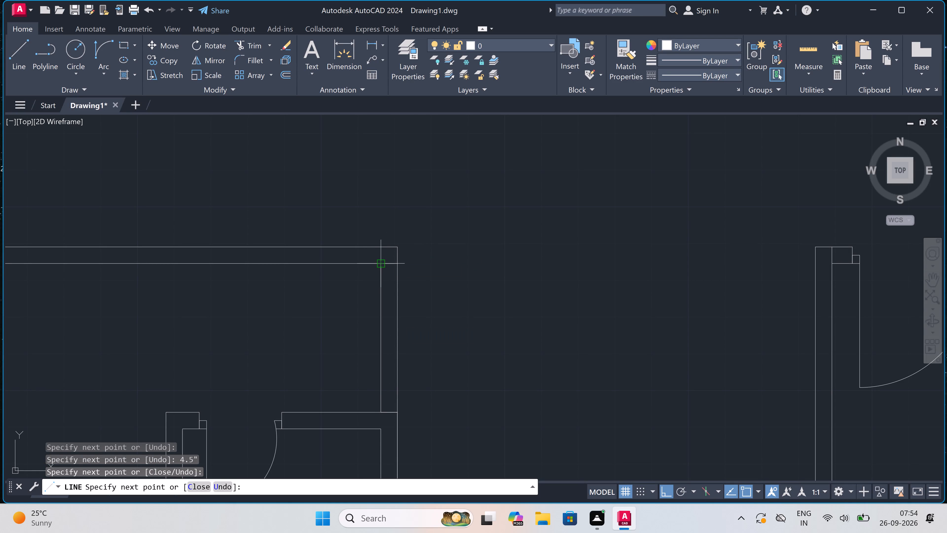
pyautogui.press('Escape')
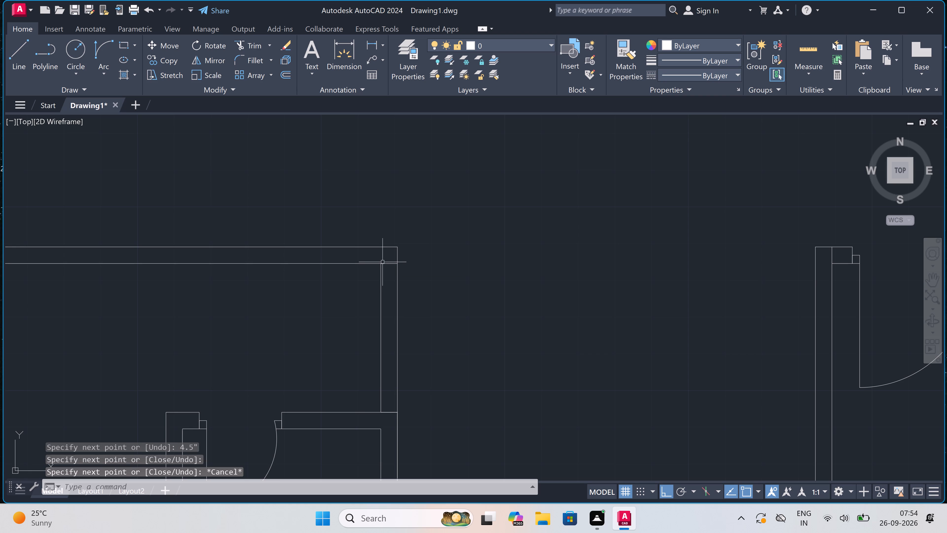
# Draw the north jamb across the new east wall, with a 2" frame return and a 3' door leaf running west.
pyautogui.scroll(2, 385, 257)
pyautogui.press('space')
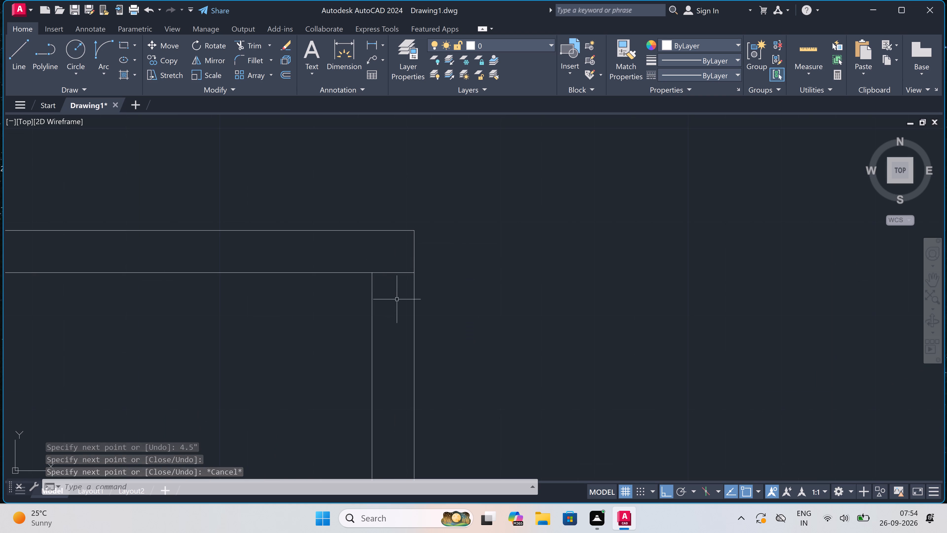
pyautogui.click(413, 305)
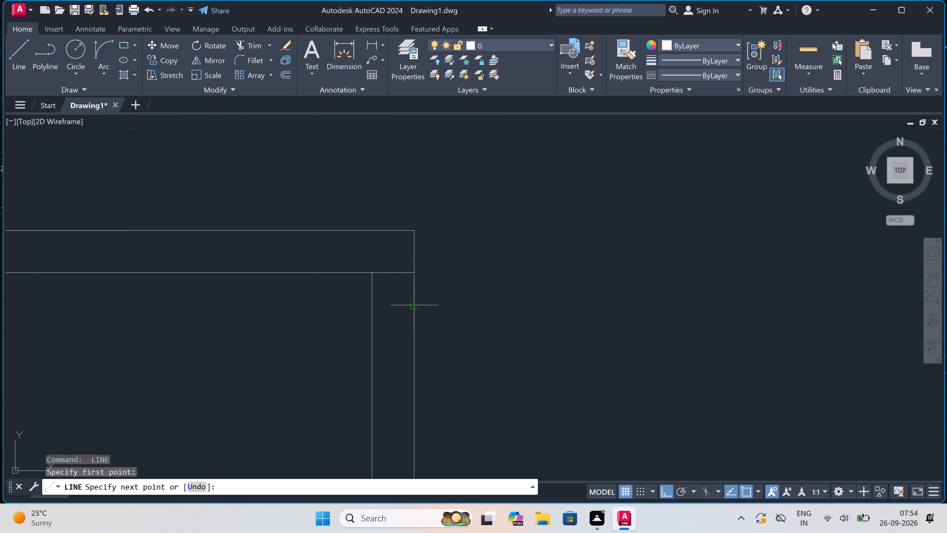
pyautogui.click(375, 305)
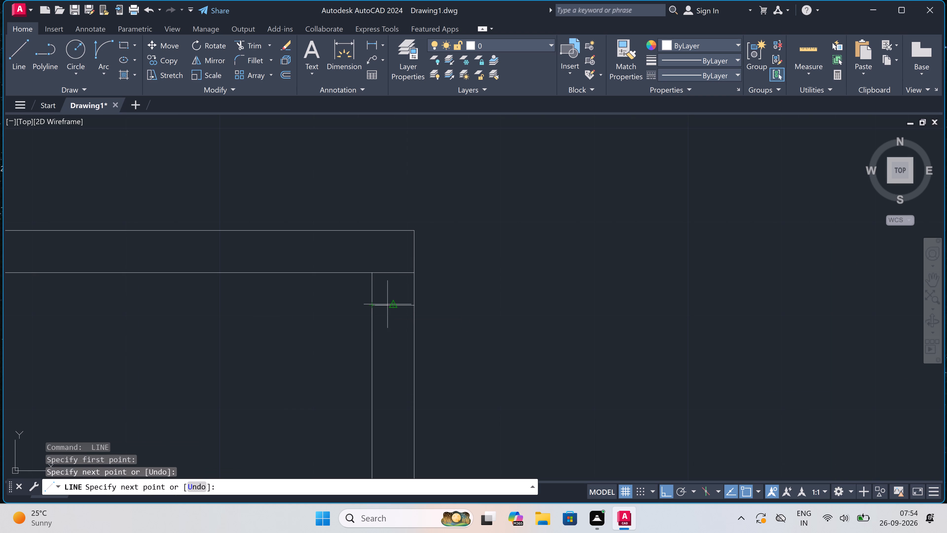
pyautogui.click(391, 305)
pyautogui.write('2"')
pyautogui.press('space')
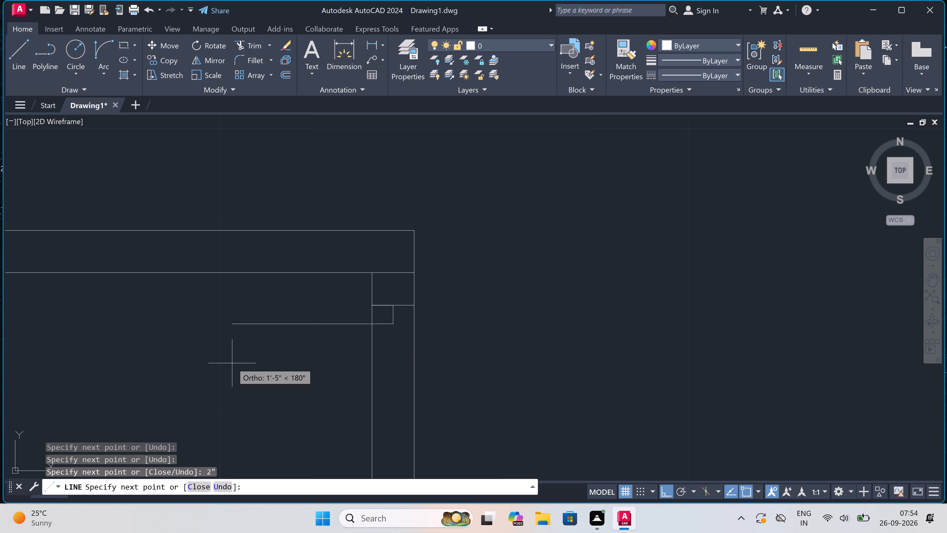
pyautogui.write("3'")
pyautogui.press('space')
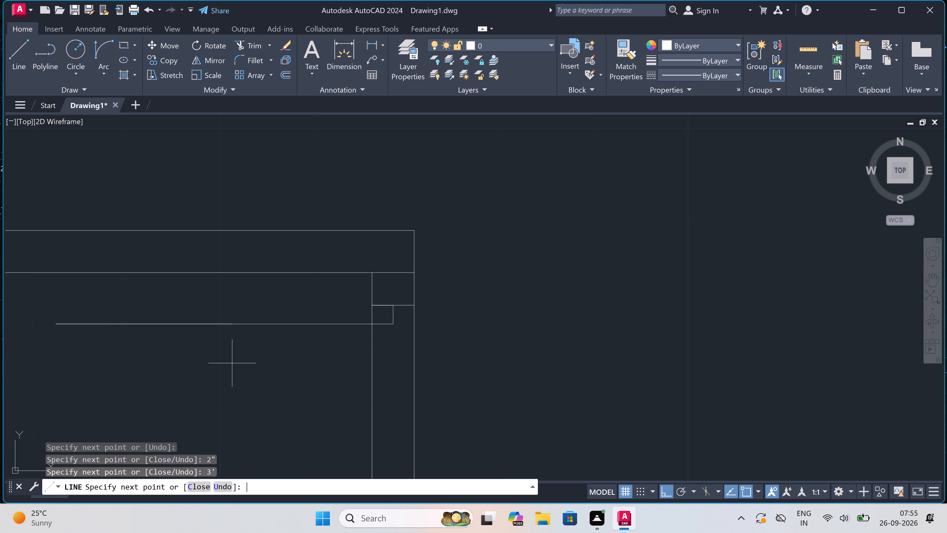
pyautogui.press('Escape')
# Draw the door's south jamb across the east wall, just above the small room, with a 2" frame return at mid-thickness.
pyautogui.scroll(-5, 299, 305)
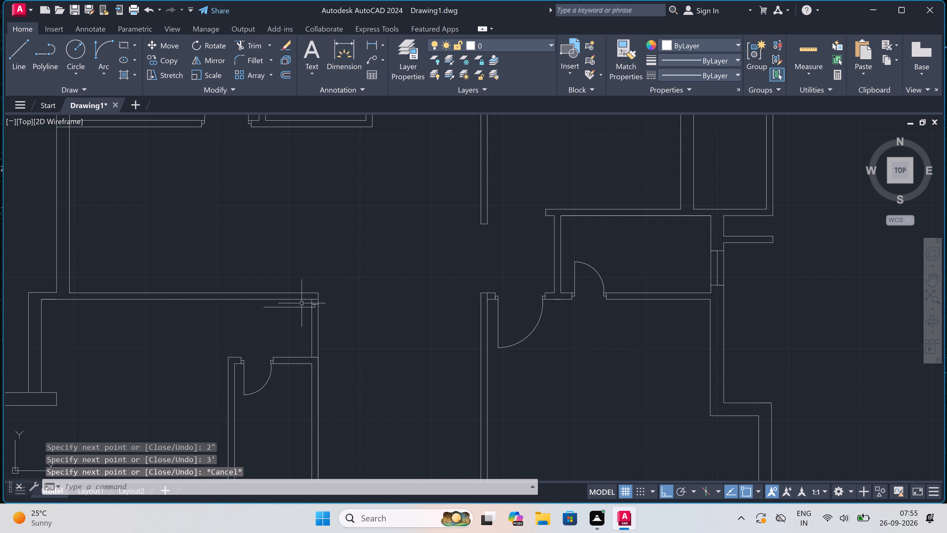
pyautogui.scroll(3, 302, 336)
pyautogui.press('space')
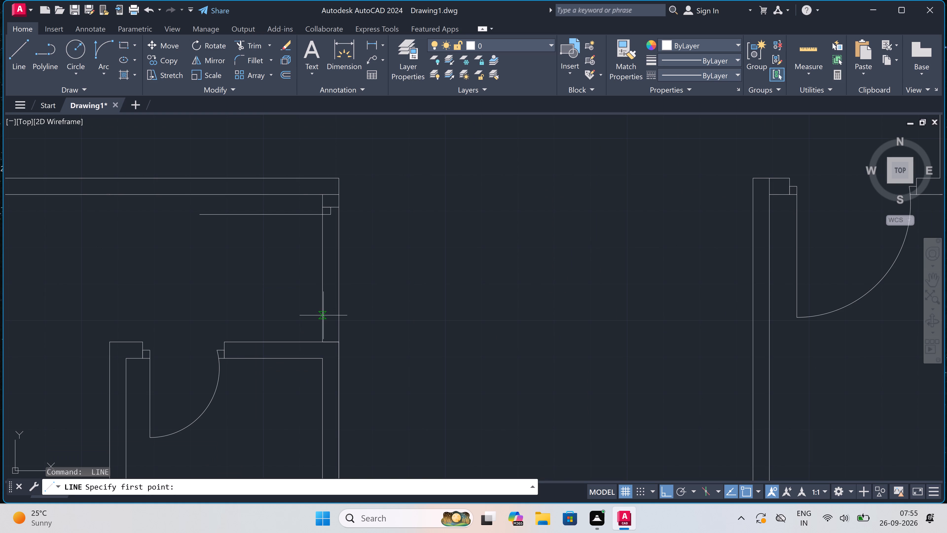
pyautogui.click(323, 315)
pyautogui.click(340, 314)
pyautogui.click(331, 313)
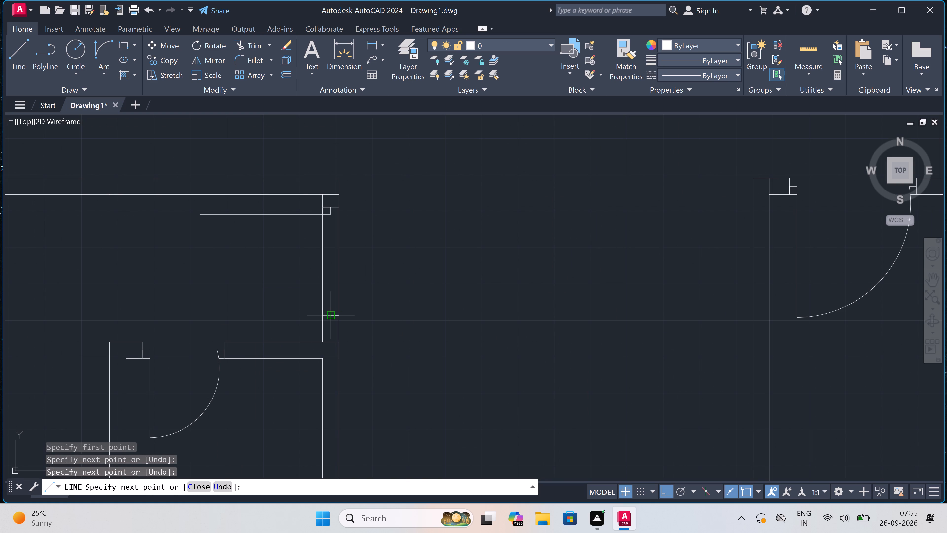
pyautogui.write('2"')
pyautogui.press('space')
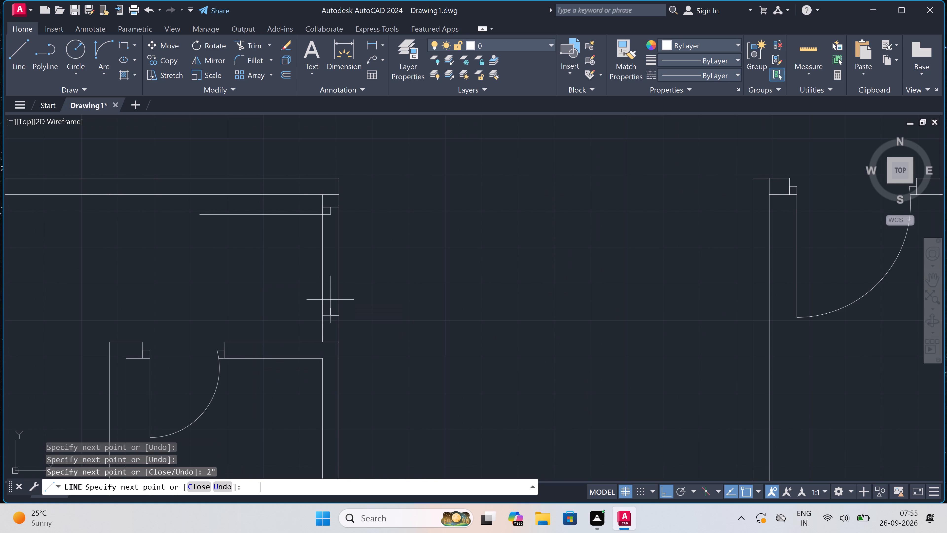
pyautogui.press('Escape')
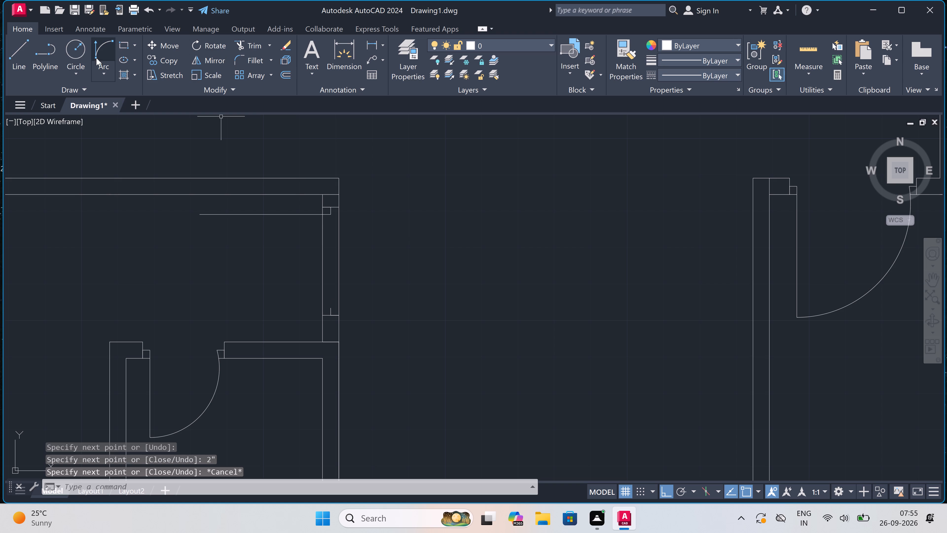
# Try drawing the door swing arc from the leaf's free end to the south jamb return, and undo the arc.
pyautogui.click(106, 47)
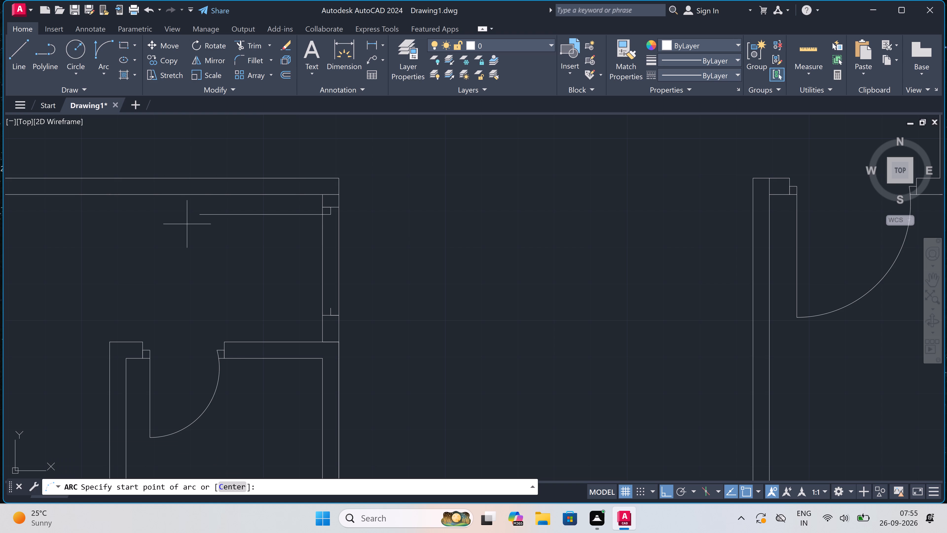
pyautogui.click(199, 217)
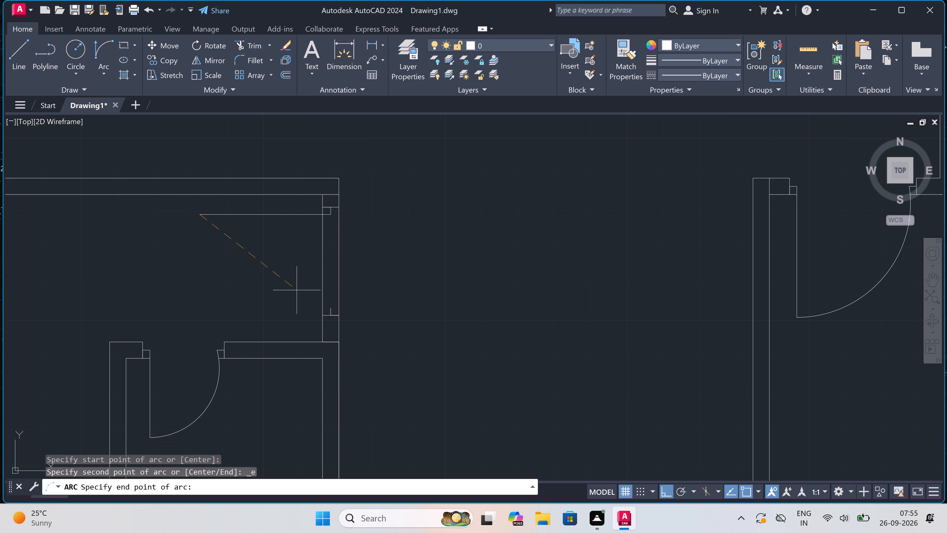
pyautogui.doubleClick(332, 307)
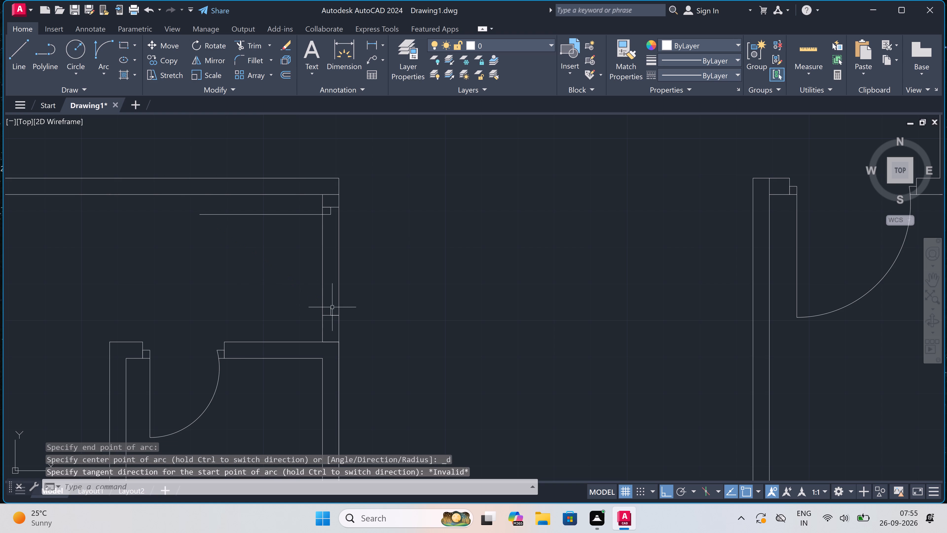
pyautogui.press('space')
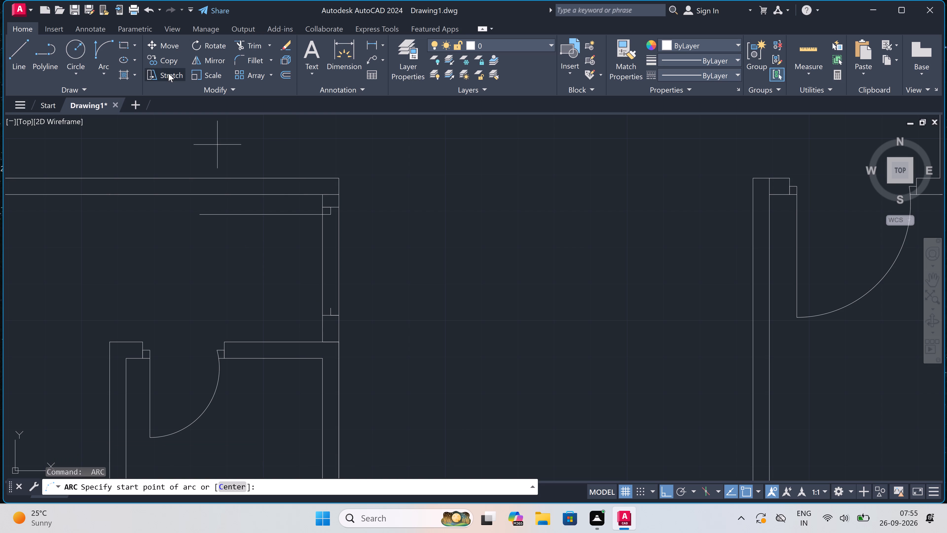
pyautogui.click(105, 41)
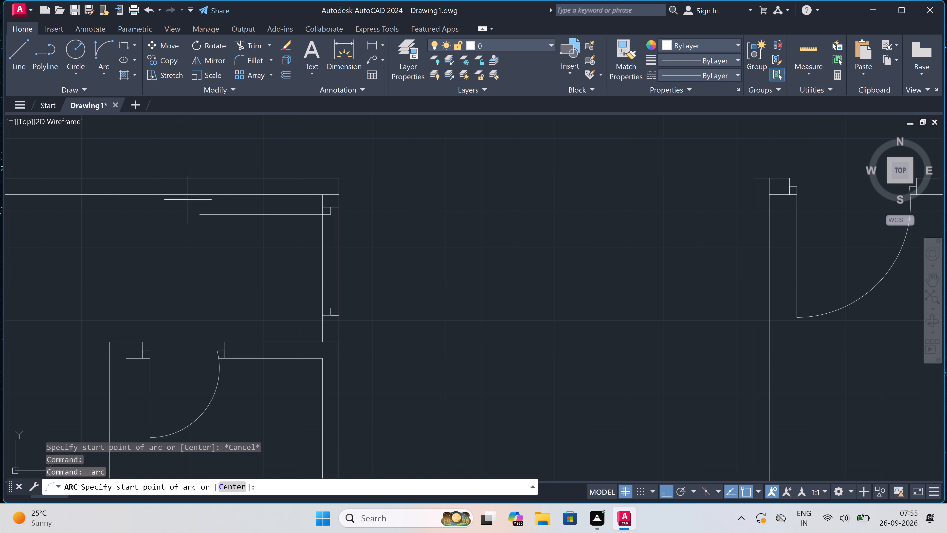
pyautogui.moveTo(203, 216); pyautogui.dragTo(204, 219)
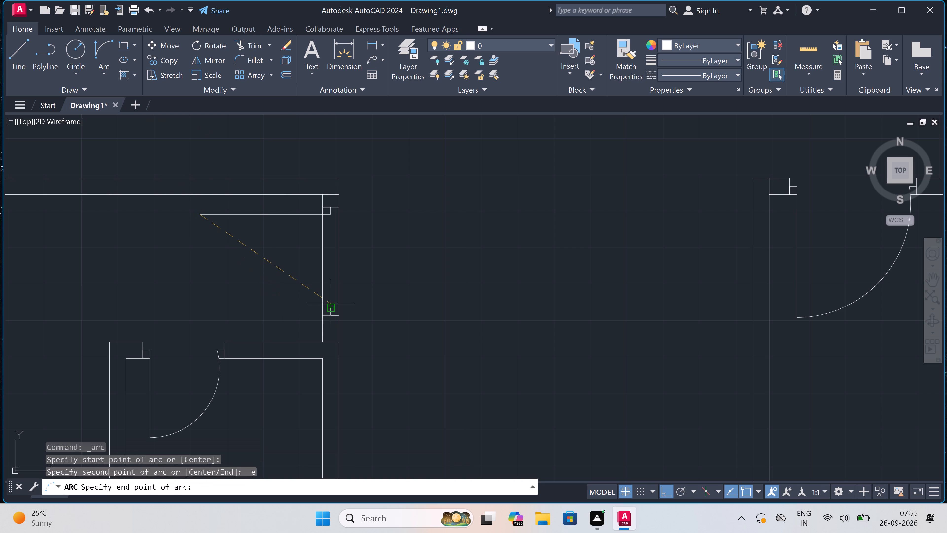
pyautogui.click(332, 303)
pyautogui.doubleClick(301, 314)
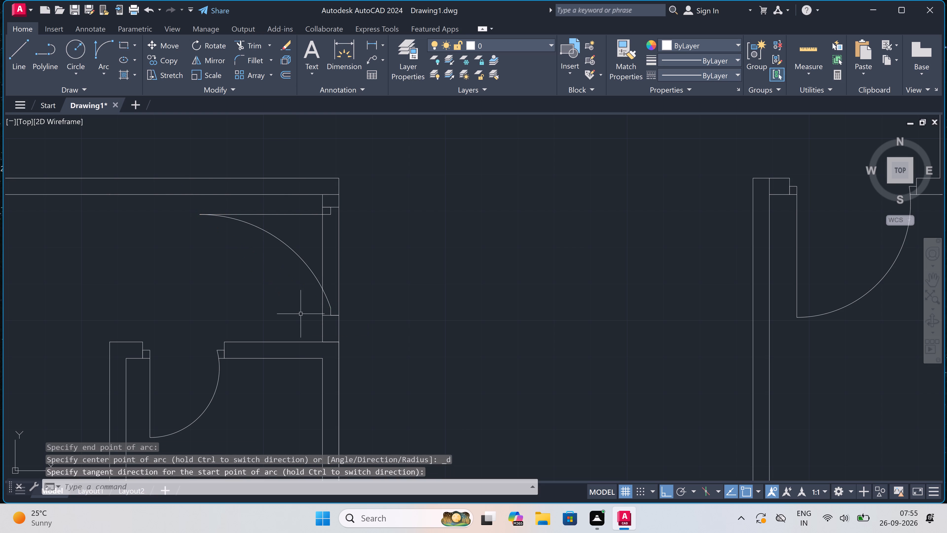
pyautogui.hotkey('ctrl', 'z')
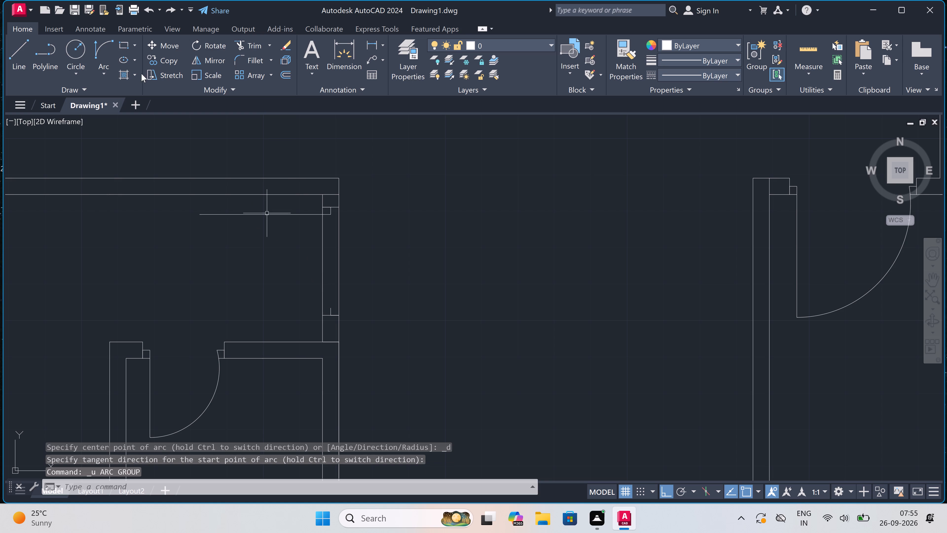
# Draw the door swing arc from the leaf's free end to the south jamb return, bulging south-west into the room.
pyautogui.doubleClick(113, 42)
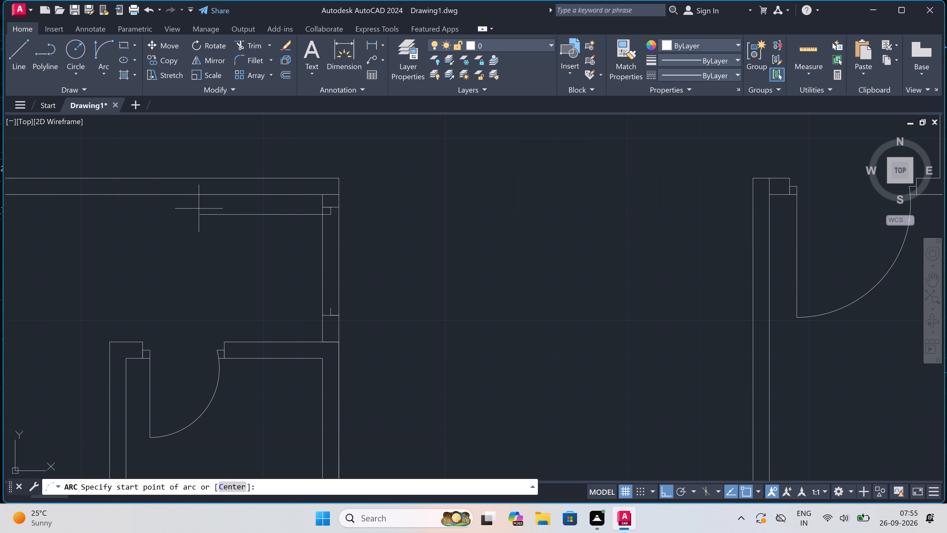
pyautogui.moveTo(201, 213); pyautogui.dragTo(202, 216)
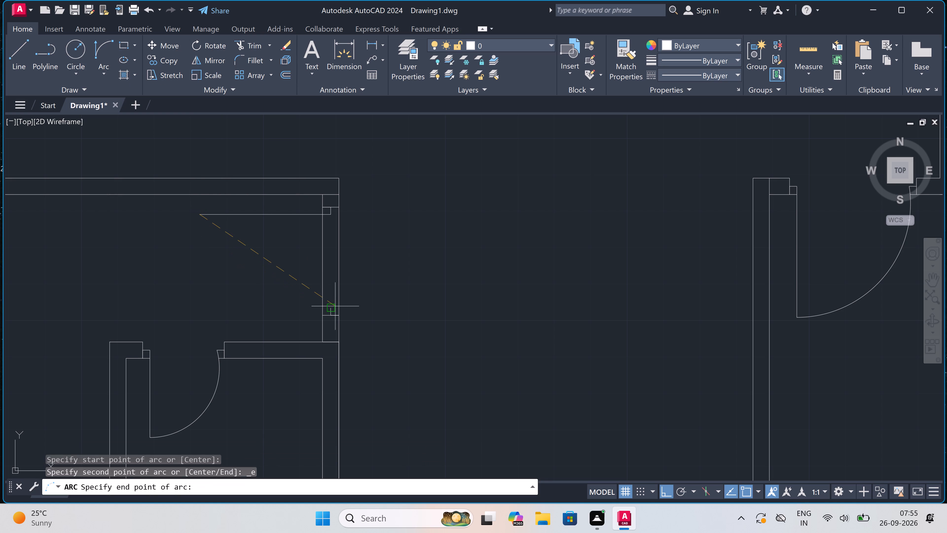
pyautogui.click(334, 305)
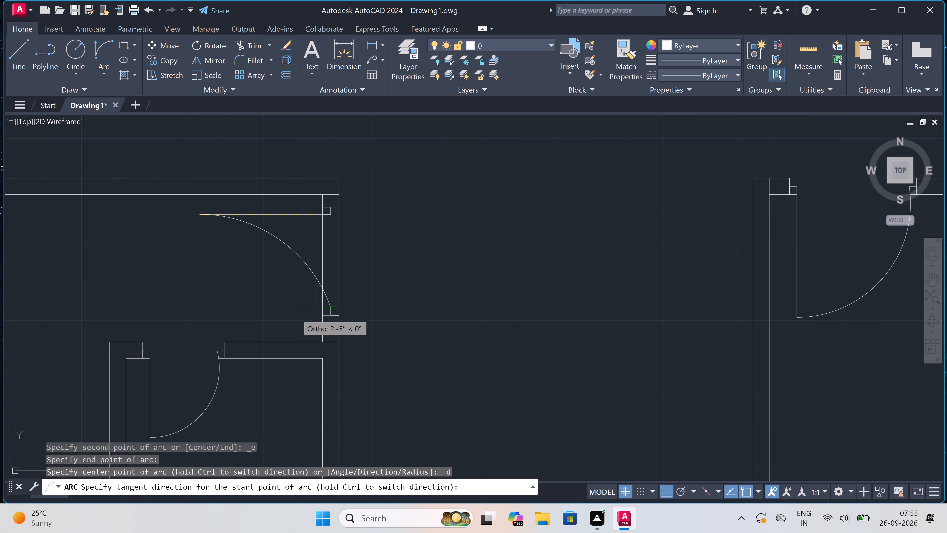
pyautogui.doubleClick(254, 335)
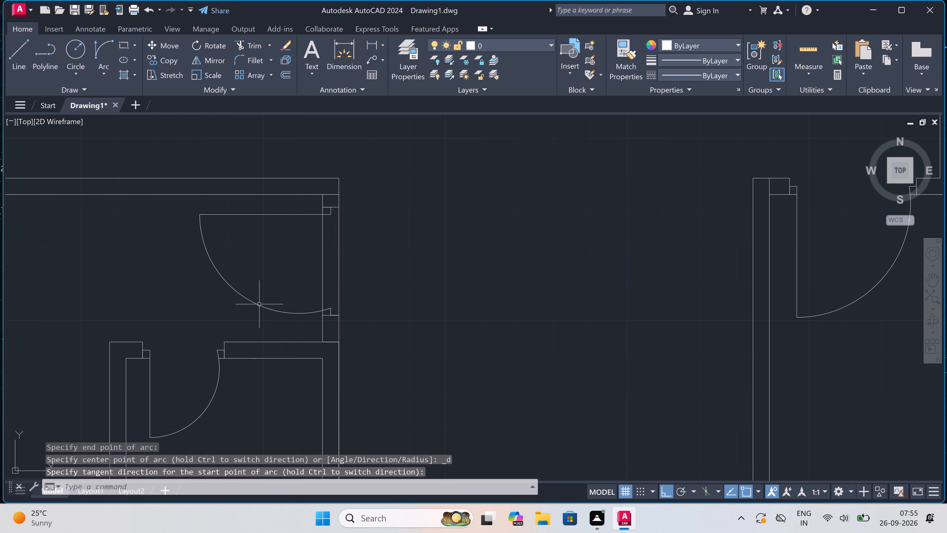
# Trim the east wall lines out of the new door opening and clear leftover lines at the corner north and junction south of it.
pyautogui.write('tr')
pyautogui.press('space')
pyautogui.click(264, 245)
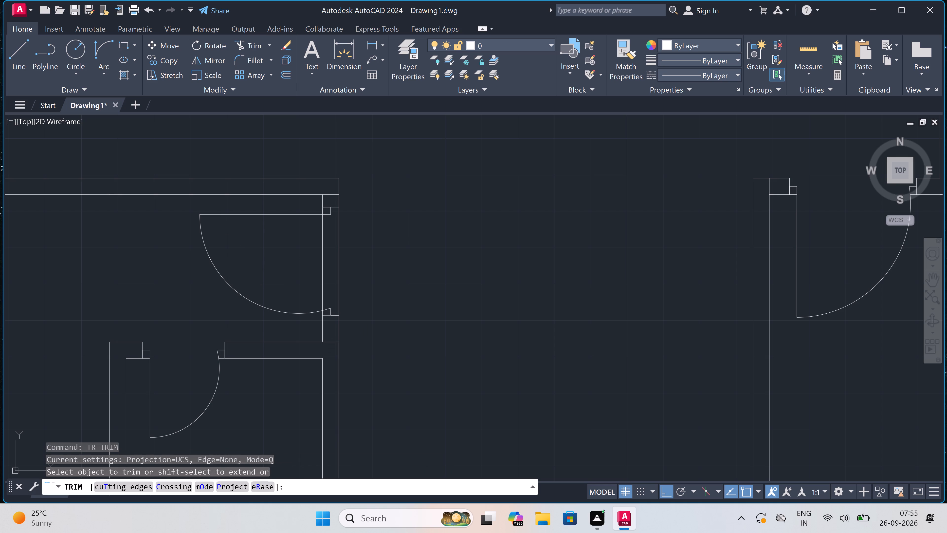
pyautogui.moveTo(268, 246); pyautogui.dragTo(271, 247)
pyautogui.moveTo(421, 248); pyautogui.dragTo(411, 248)
pyautogui.click(304, 253)
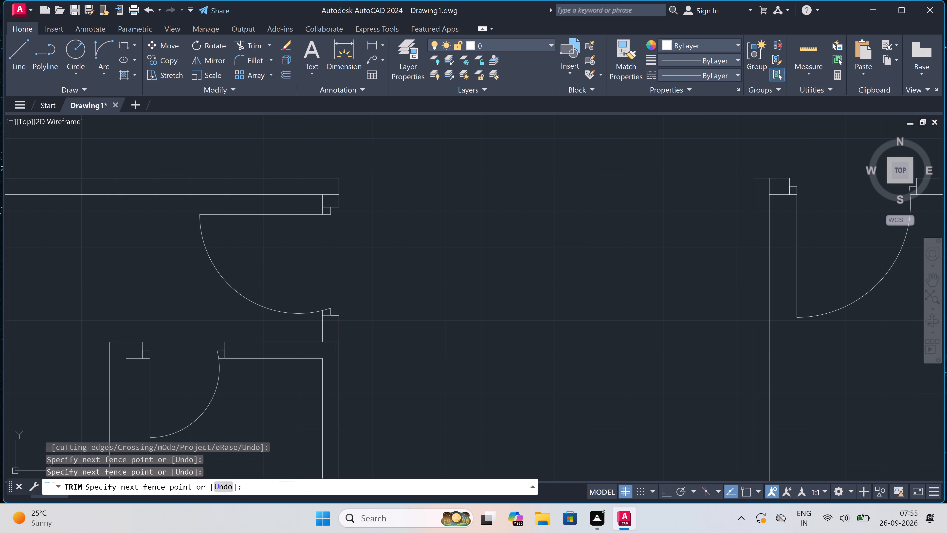
pyautogui.doubleClick(330, 195)
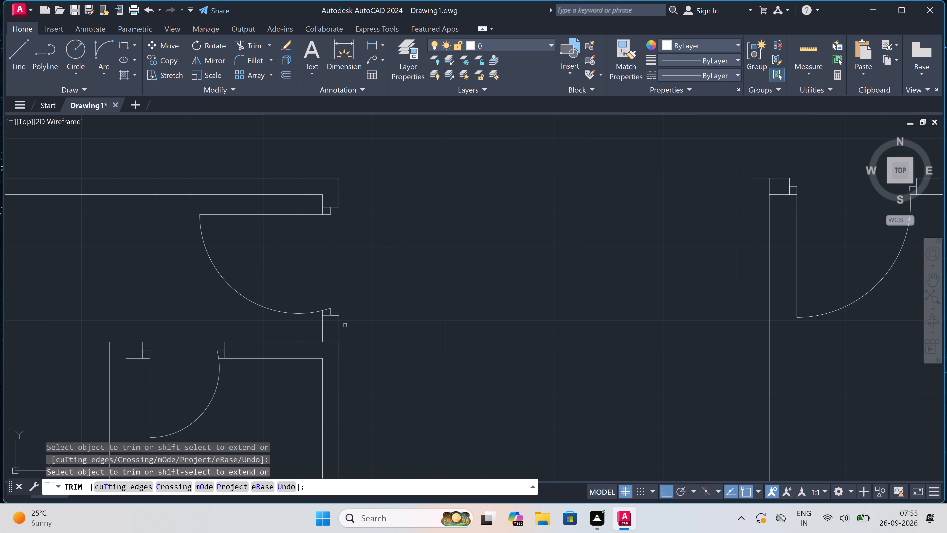
pyautogui.click(332, 332)
pyautogui.click(329, 347)
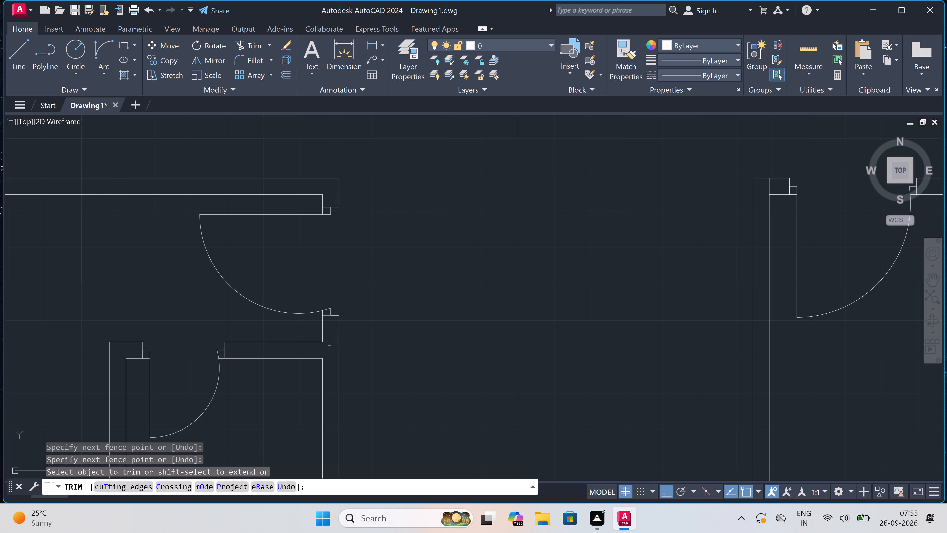
pyautogui.press('Escape')
pyautogui.scroll(-6, 325, 299)
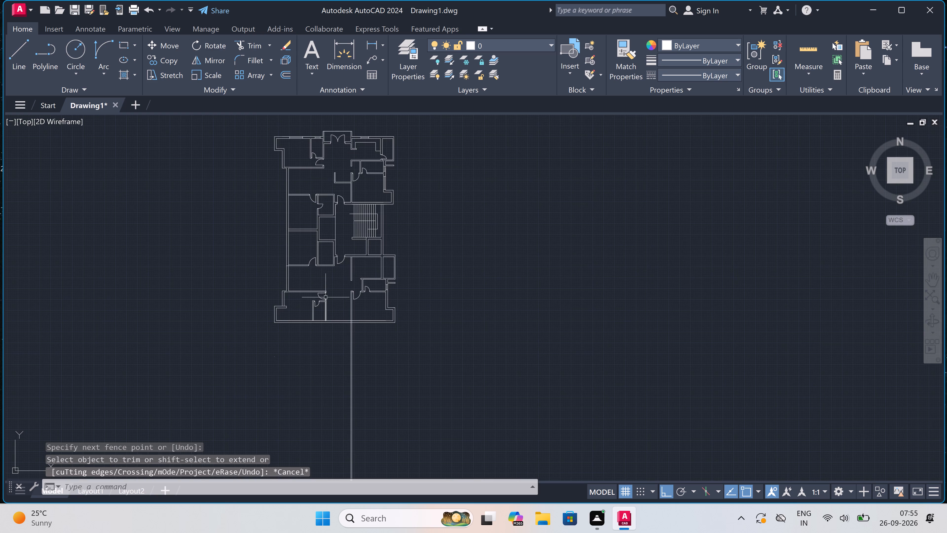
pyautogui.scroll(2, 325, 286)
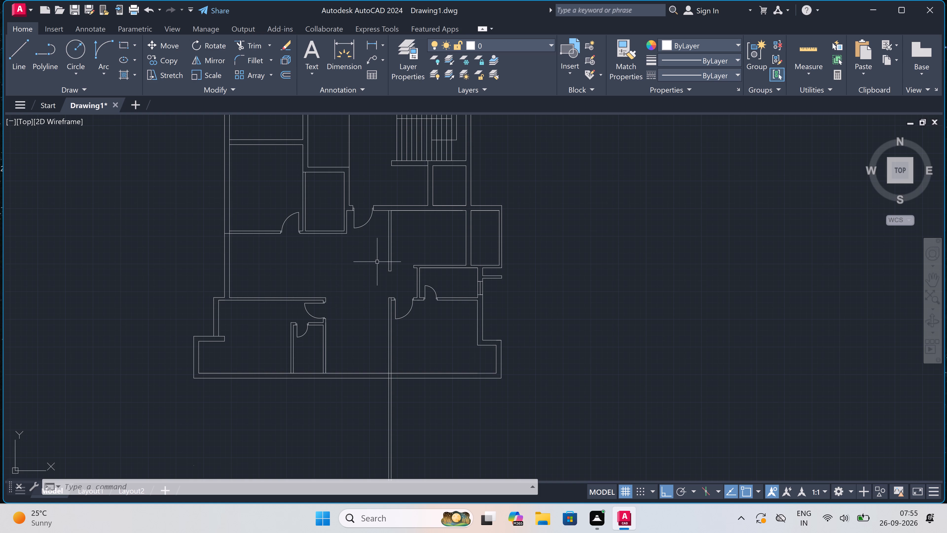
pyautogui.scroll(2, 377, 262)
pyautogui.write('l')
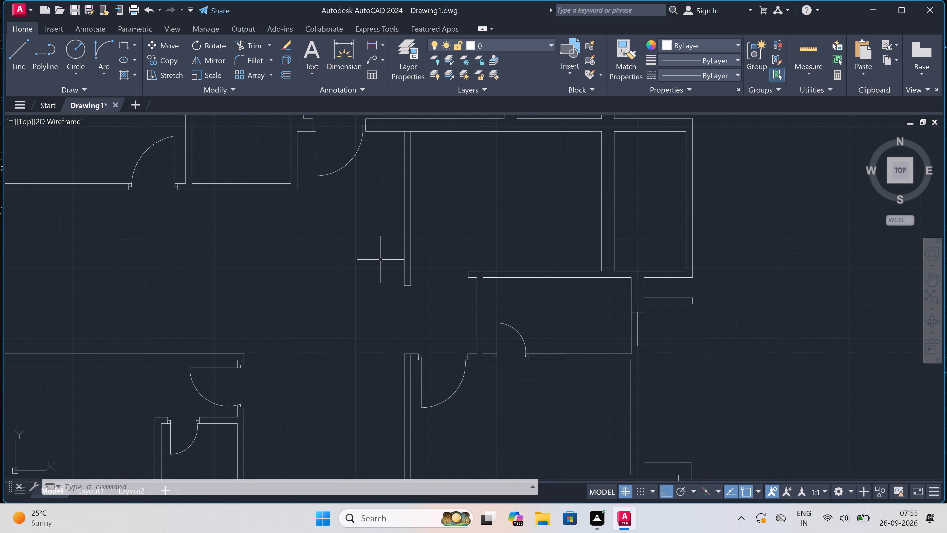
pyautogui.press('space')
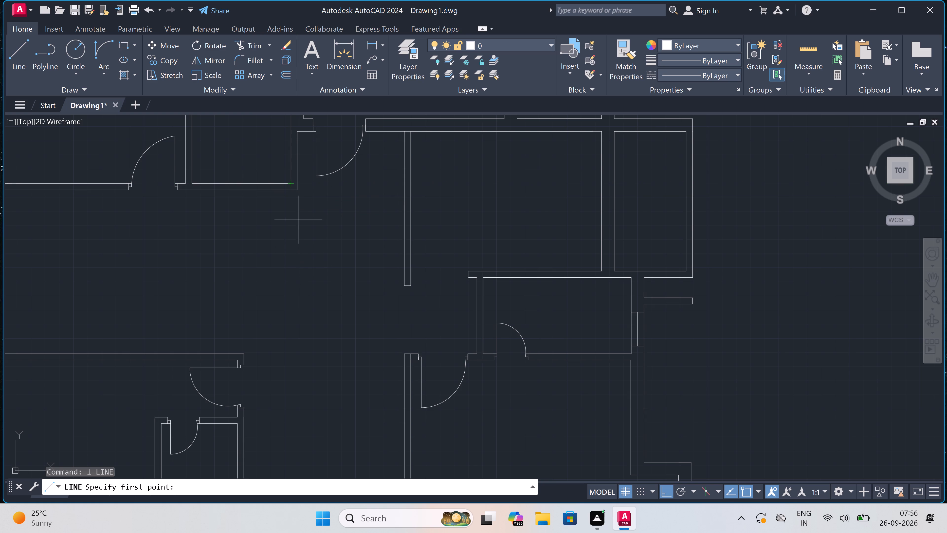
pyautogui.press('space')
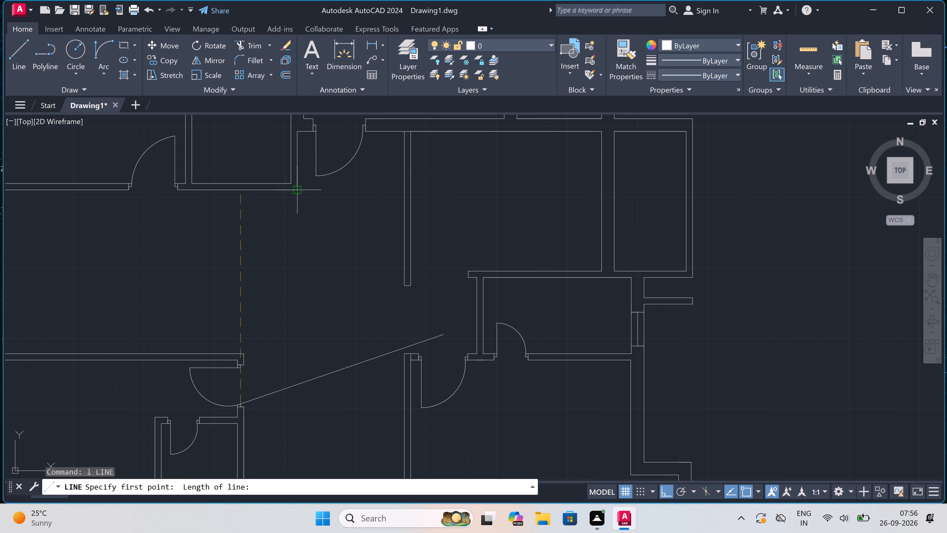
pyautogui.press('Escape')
# Draw a line south from the middle room's south-east corner, level with the facing wall's end, and a 4.5" cross wall to that wall.
pyautogui.press('space')
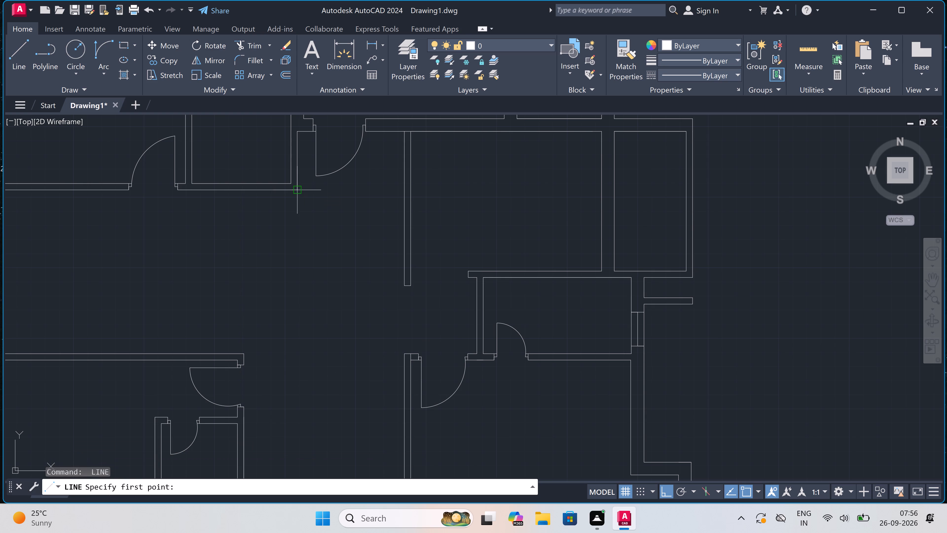
pyautogui.moveTo(296, 189); pyautogui.dragTo(297, 195)
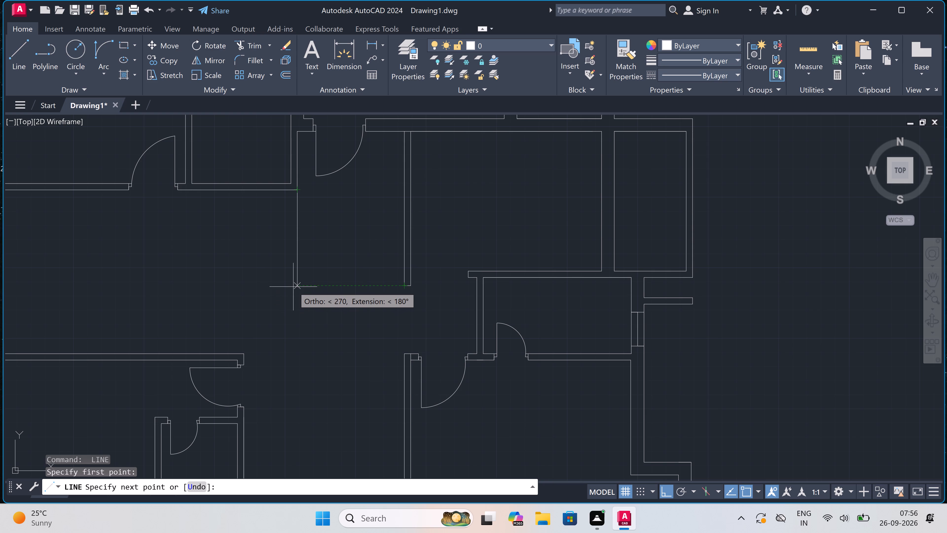
pyautogui.moveTo(295, 288); pyautogui.dragTo(294, 281)
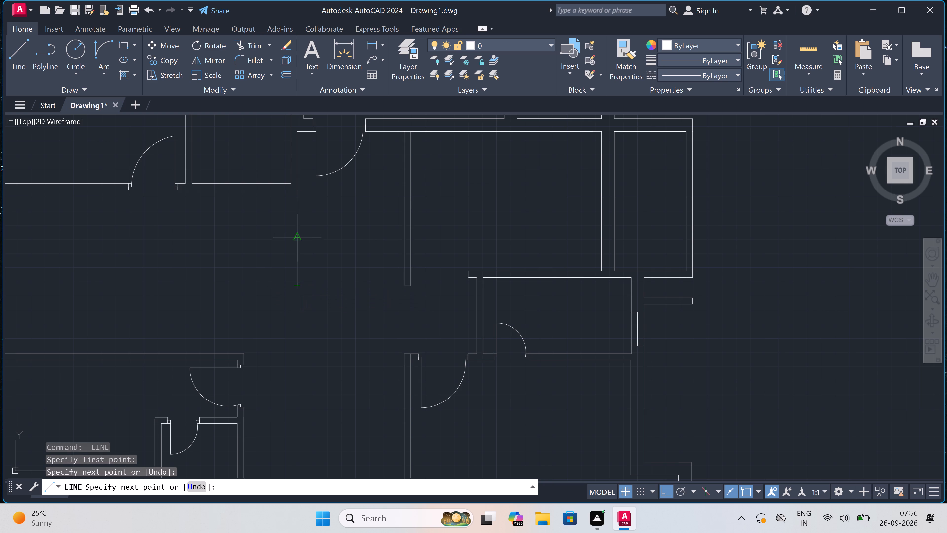
pyautogui.scroll(2, 304, 253)
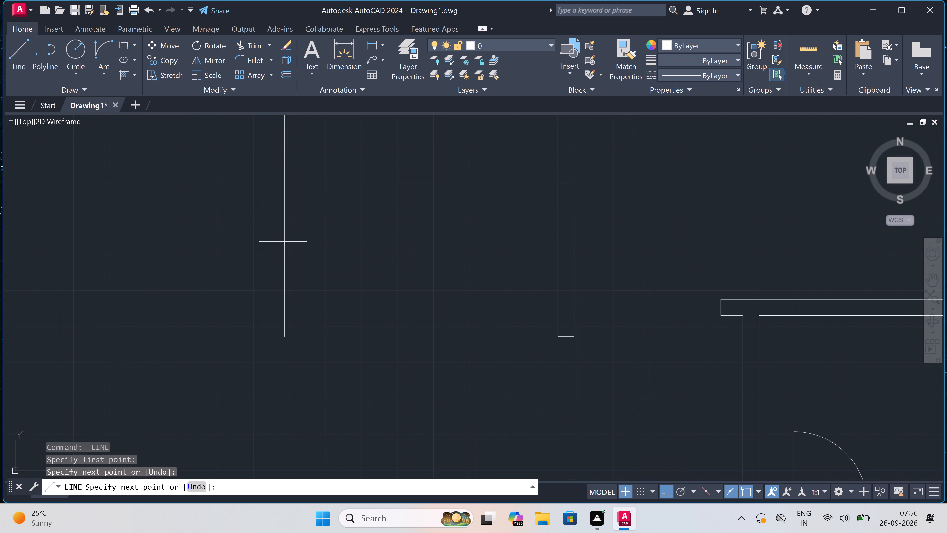
pyautogui.moveTo(283, 238); pyautogui.dragTo(291, 238)
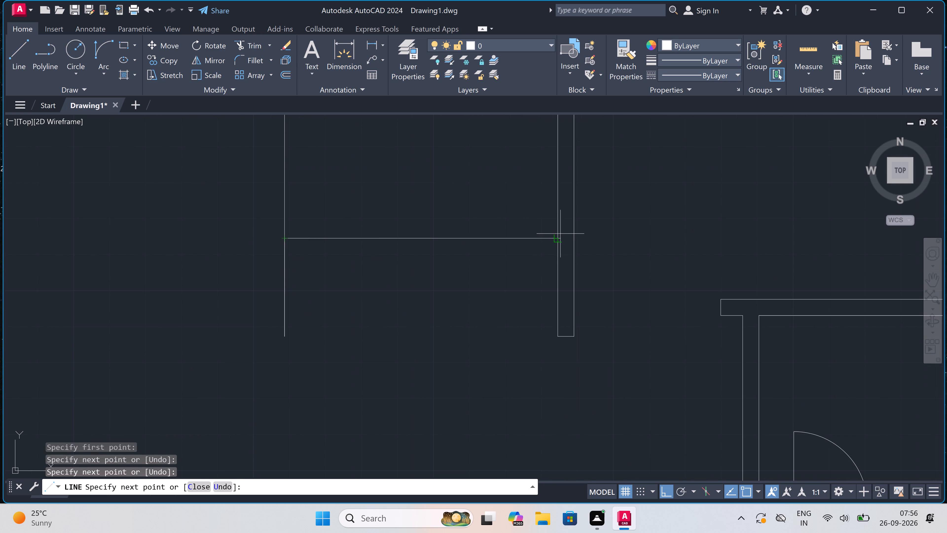
pyautogui.click(558, 236)
pyautogui.press('4')
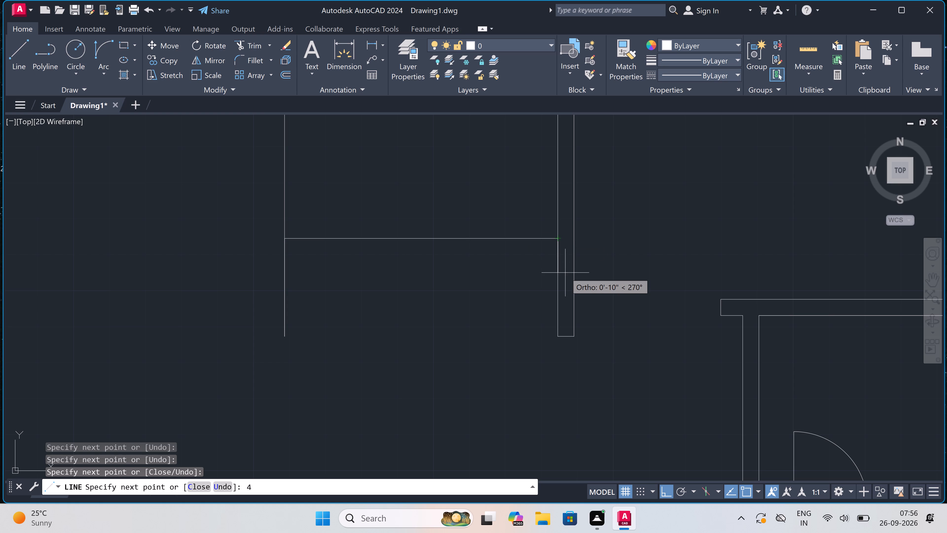
pyautogui.press('.')
pyautogui.press('5')
pyautogui.write('"')
pyautogui.press('space')
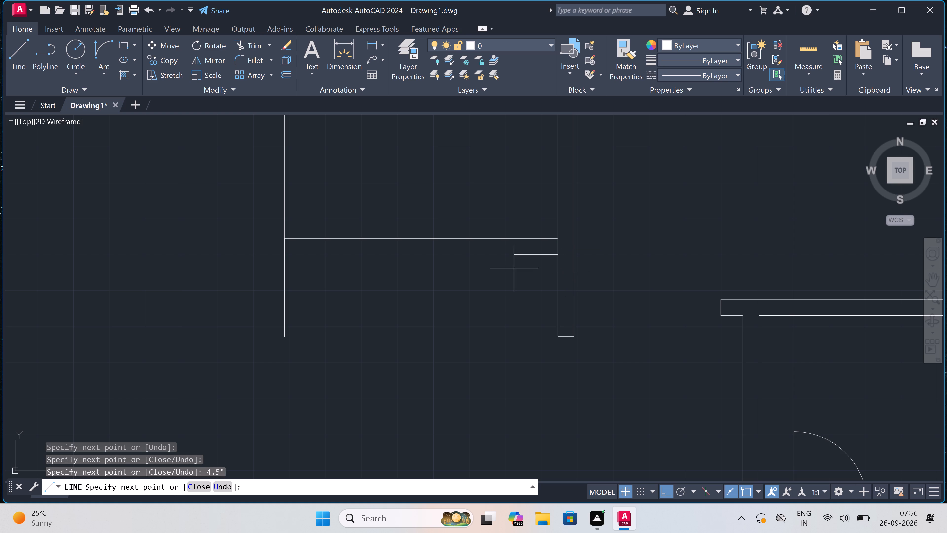
pyautogui.click(287, 253)
# Draw a 4.5" wide stub wall south from the cross wall's west end, closed level with the facing wall's end.
pyautogui.write('4.5"')
pyautogui.press('space')
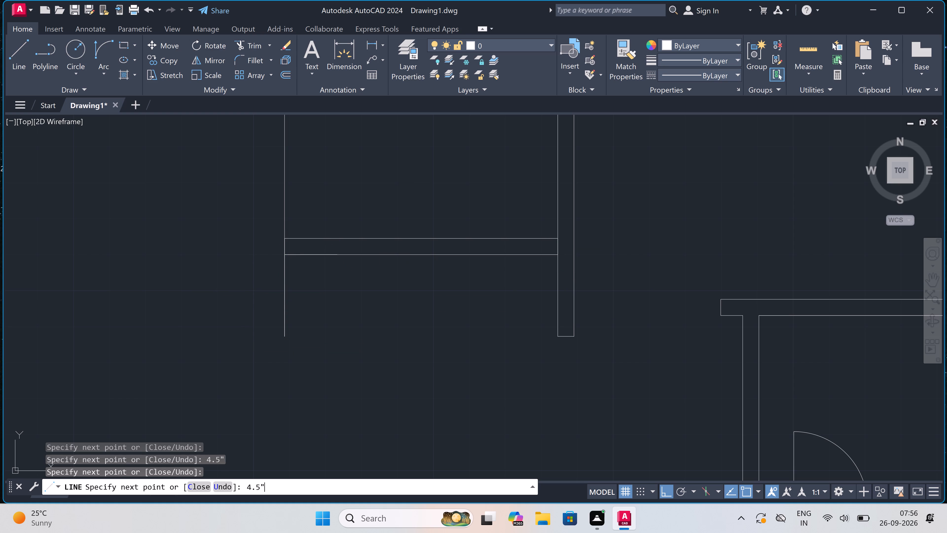
pyautogui.scroll(2, 301, 357)
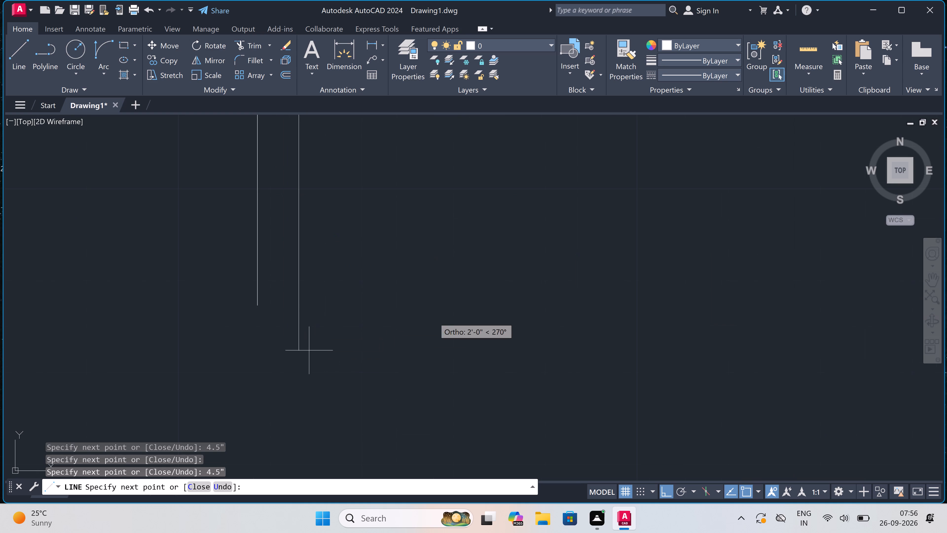
pyautogui.scroll(-3, 602, 301)
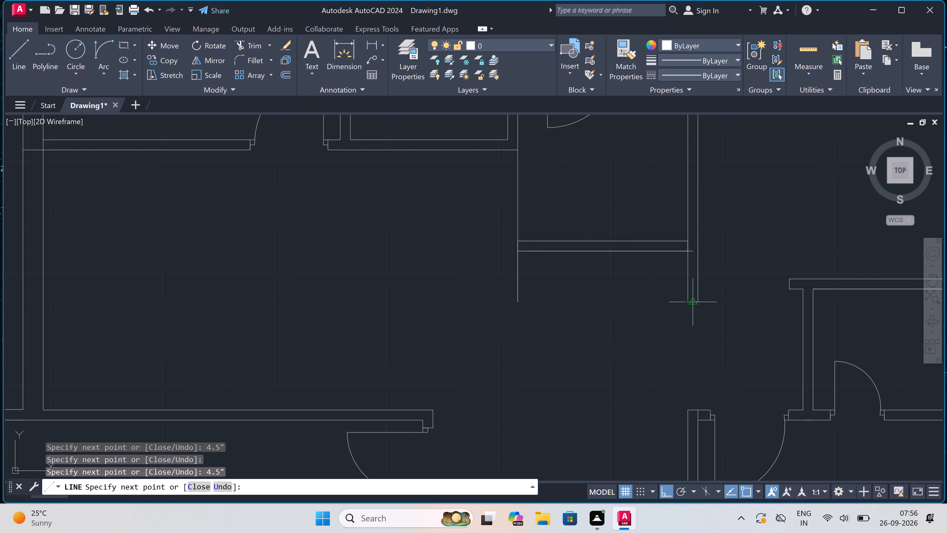
pyautogui.click(529, 305)
pyautogui.scroll(3, 529, 305)
pyautogui.click(483, 297)
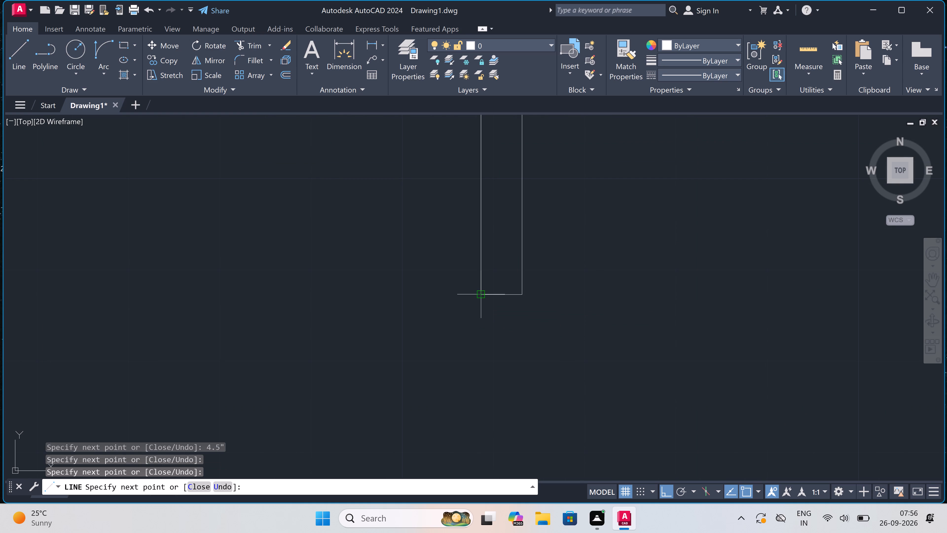
pyautogui.press('Escape')
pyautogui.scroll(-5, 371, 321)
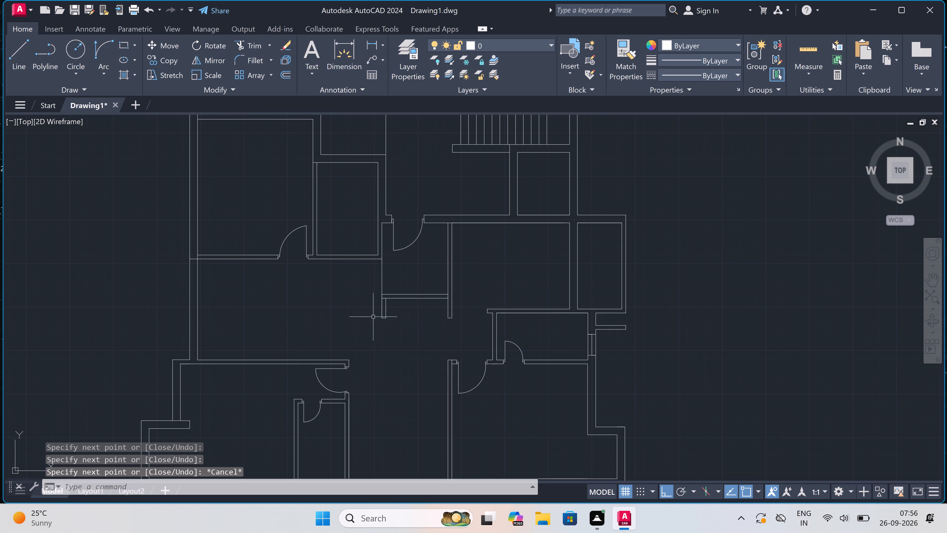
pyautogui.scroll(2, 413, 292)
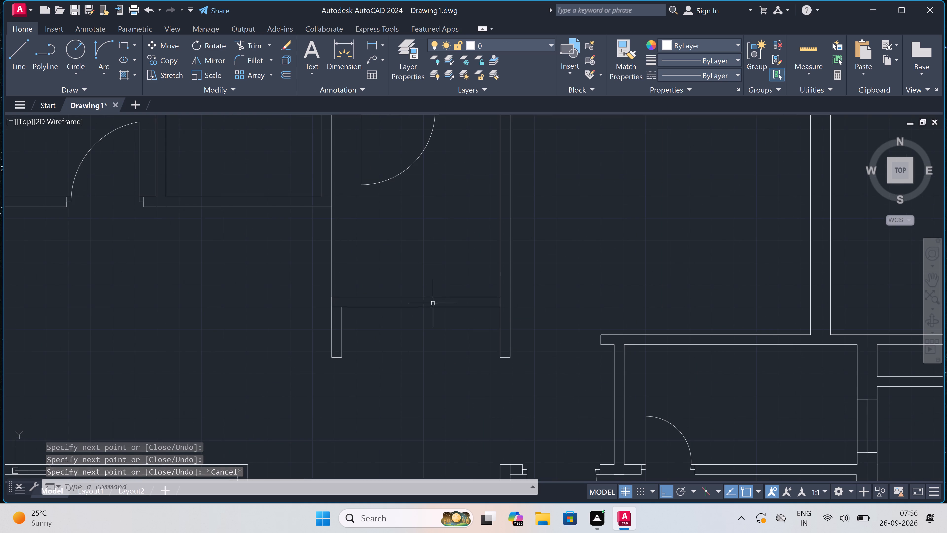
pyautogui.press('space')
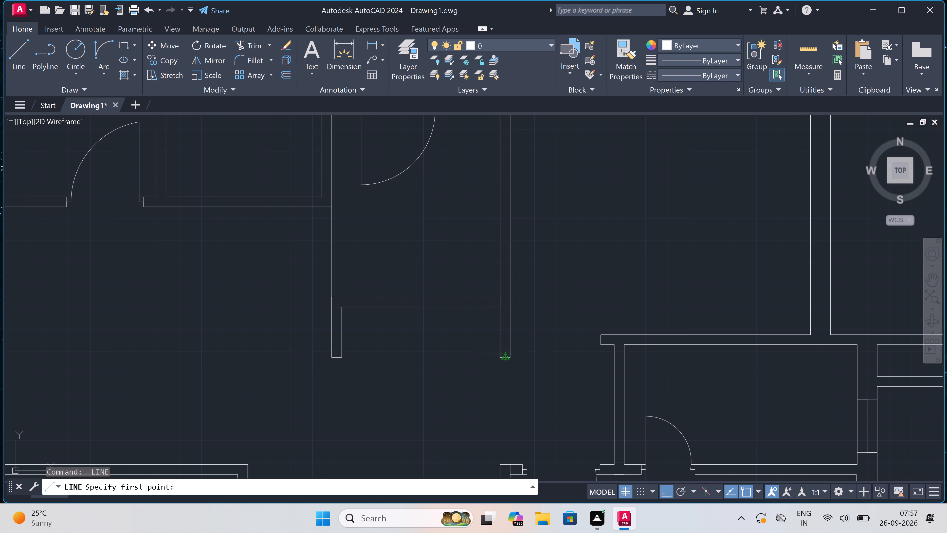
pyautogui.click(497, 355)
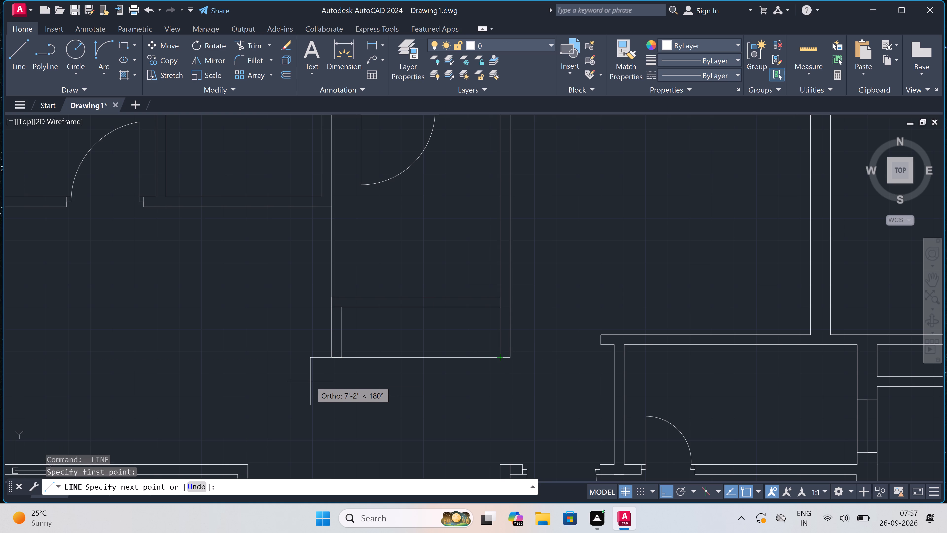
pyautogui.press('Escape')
# Trim the vertical line north of the new cross wall and the short line across its junction with the stub wall.
pyautogui.write('tr')
pyautogui.press('space')
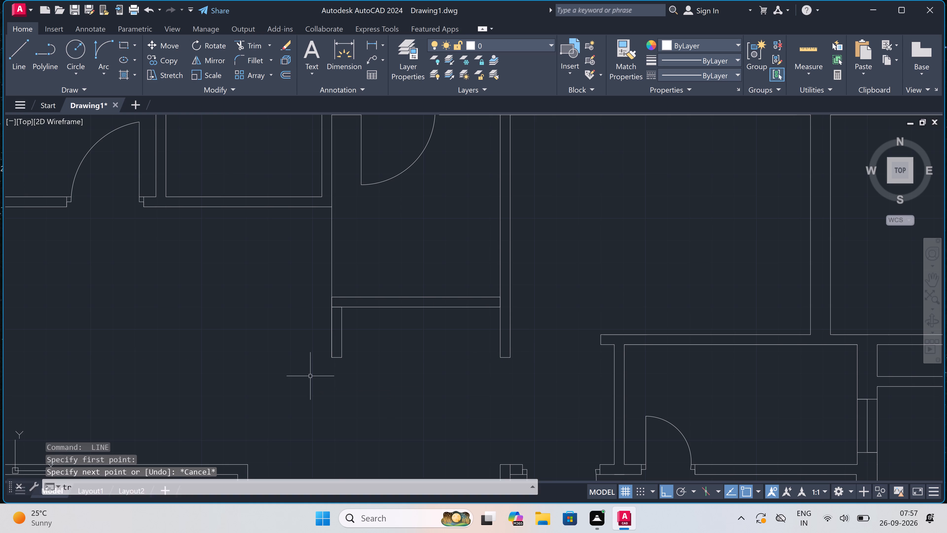
pyautogui.doubleClick(336, 308)
pyautogui.click(346, 262)
pyautogui.click(328, 266)
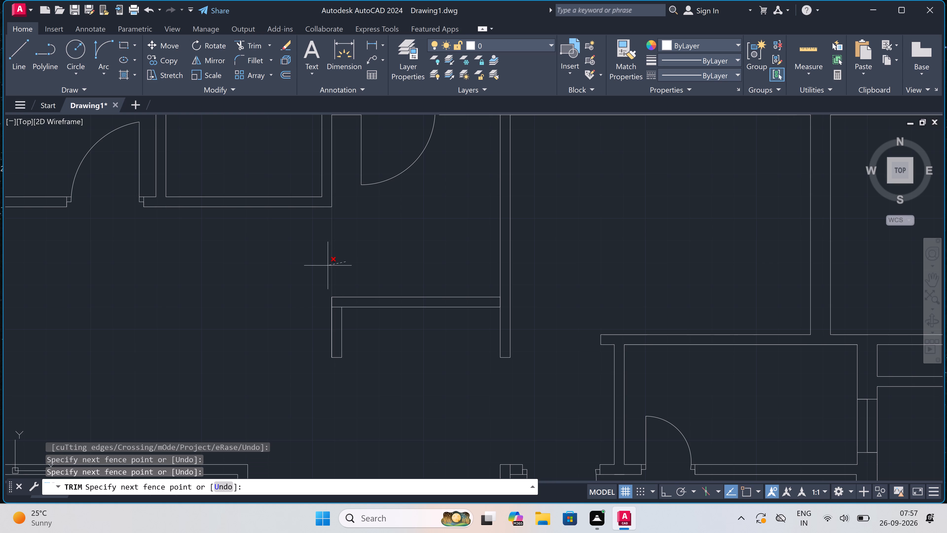
pyautogui.scroll(2, 345, 318)
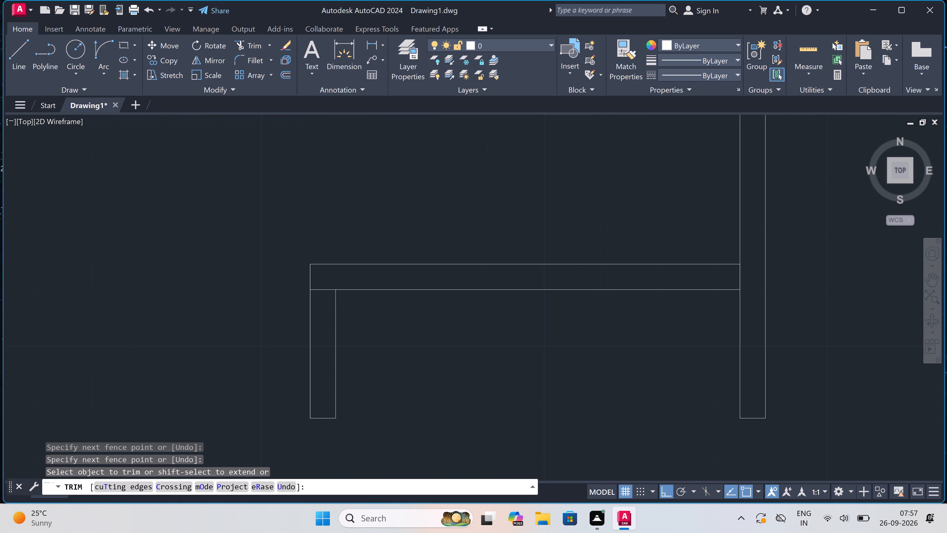
pyautogui.click(321, 282)
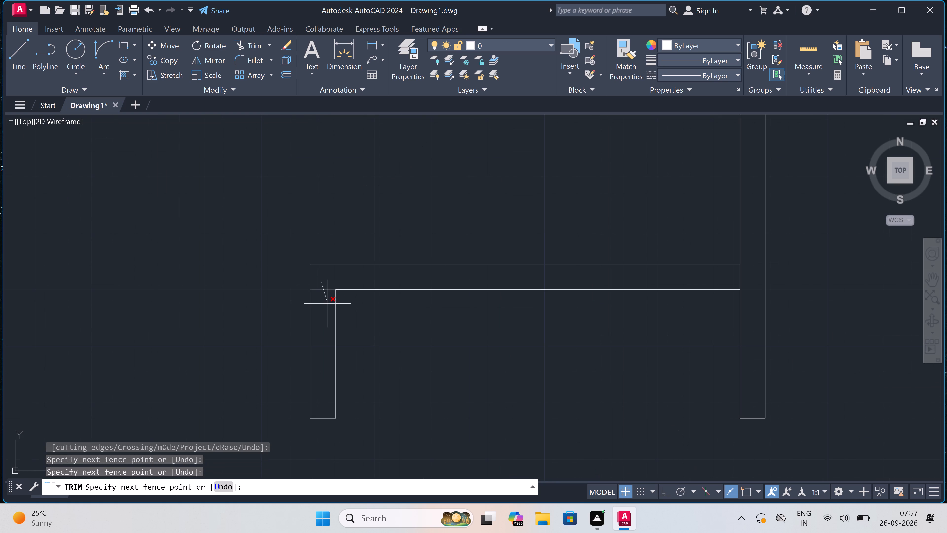
pyautogui.click(328, 306)
pyautogui.scroll(-4, 328, 306)
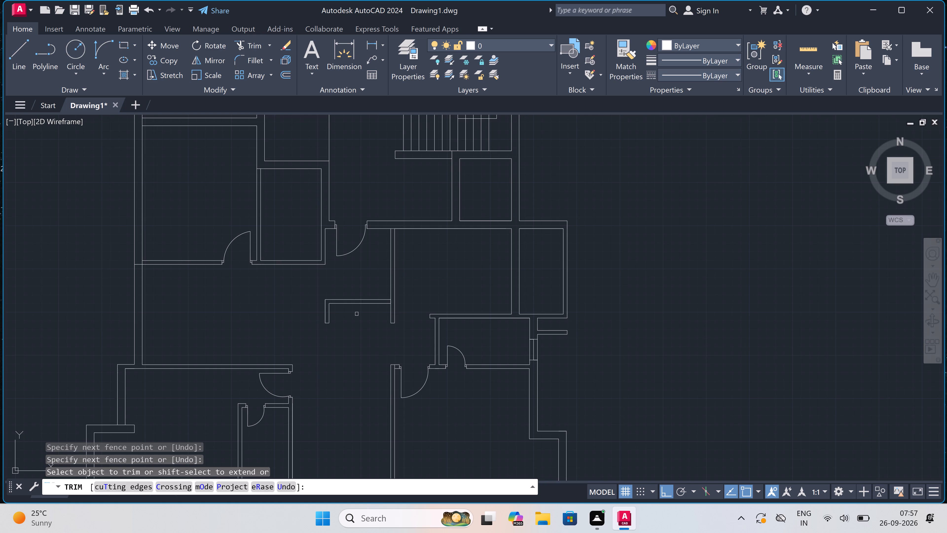
pyautogui.press('Escape')
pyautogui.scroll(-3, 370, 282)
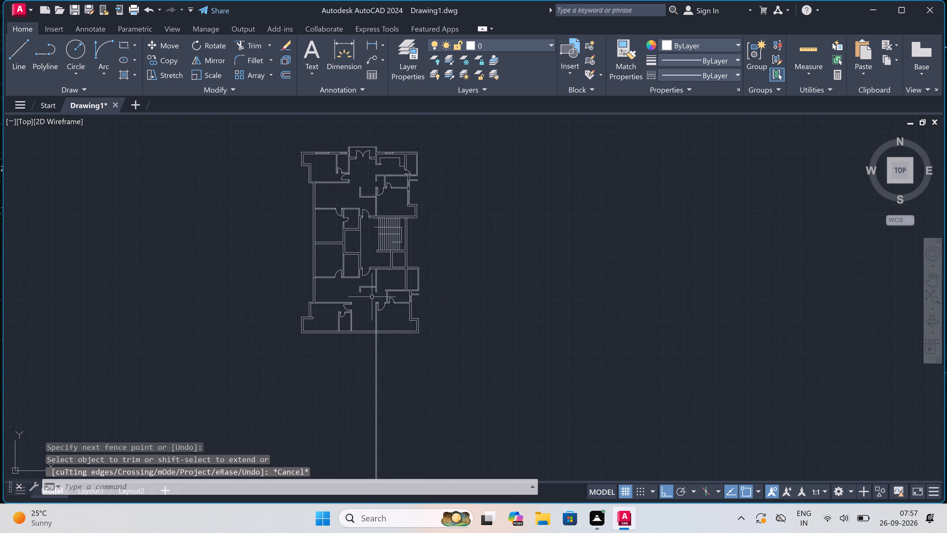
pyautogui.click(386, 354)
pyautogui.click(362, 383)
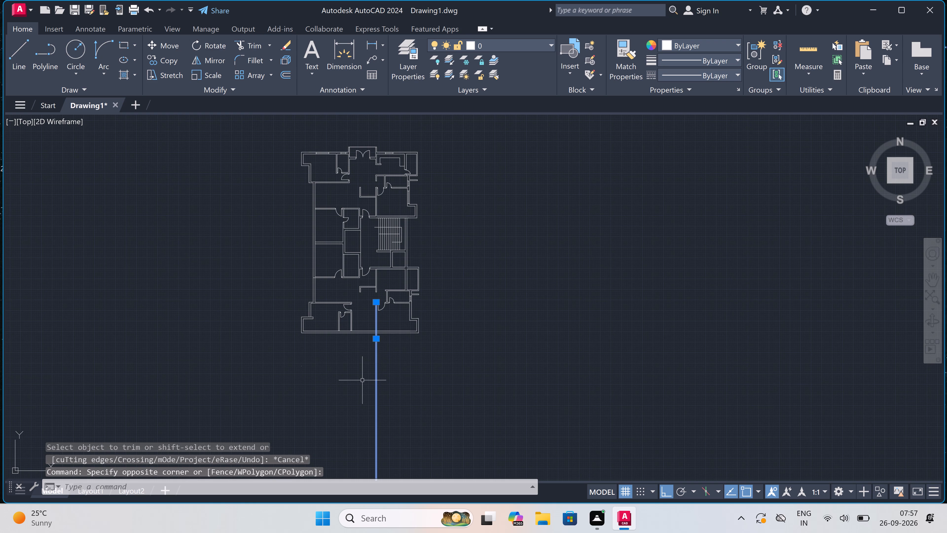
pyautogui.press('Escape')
# Trim the middle room's east wall lines where they overrun south through and beyond the building's south wall.
pyautogui.press('t')
pyautogui.press('r')
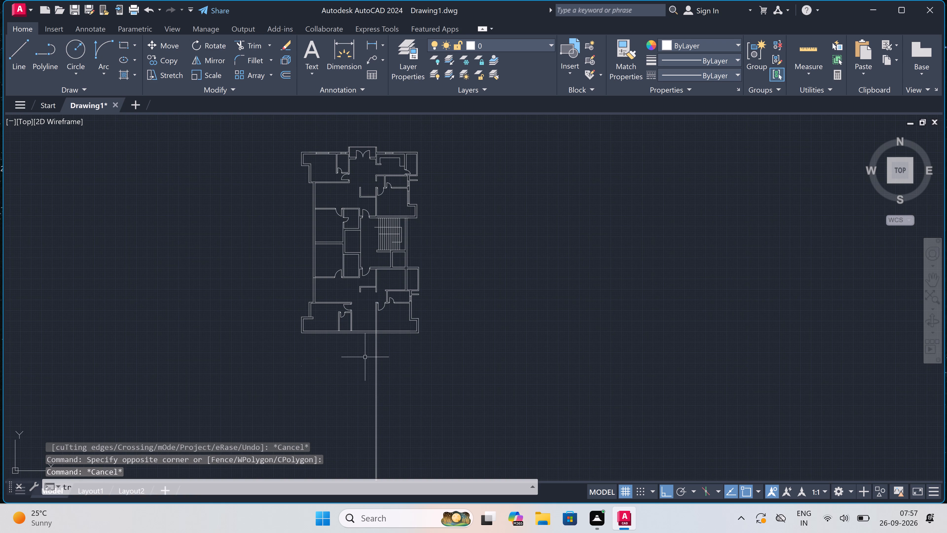
pyautogui.press('space')
pyautogui.click(366, 356)
pyautogui.click(417, 347)
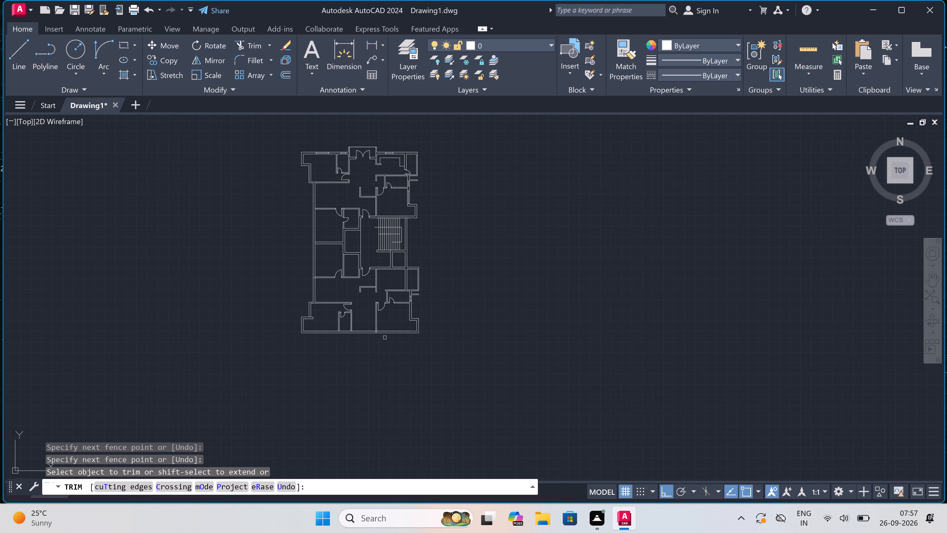
pyautogui.scroll(3, 355, 330)
pyautogui.scroll(2, 423, 342)
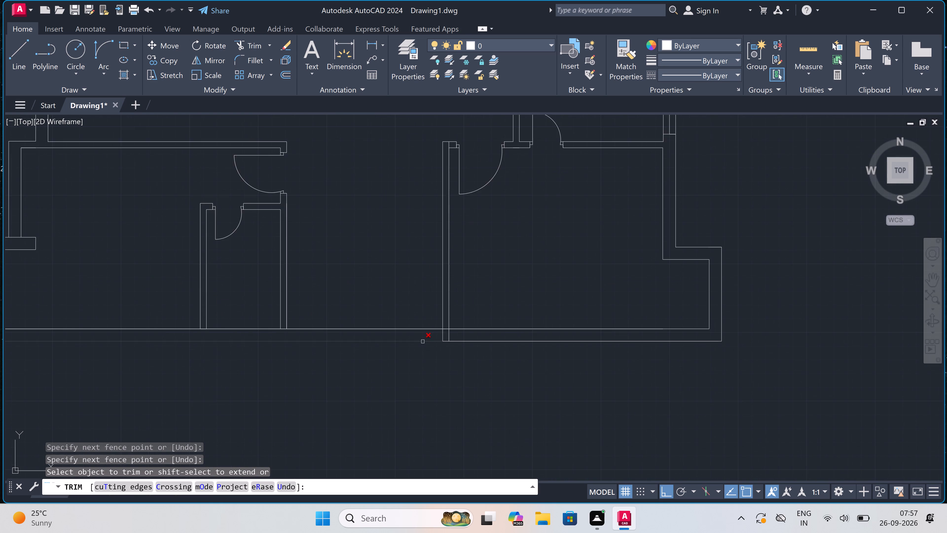
pyautogui.click(421, 334)
pyautogui.click(494, 328)
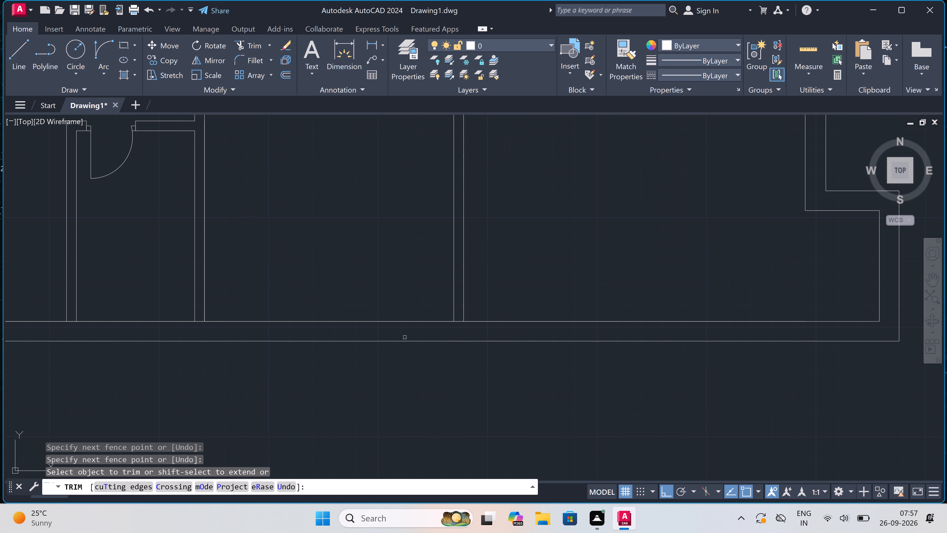
# Trim the south wall's inner line across its junctions with the middle room's east wall and the small room's two side walls.
pyautogui.doubleClick(459, 318)
pyautogui.click(460, 328)
pyautogui.moveTo(200, 320); pyautogui.dragTo(200, 324)
pyautogui.click(199, 330)
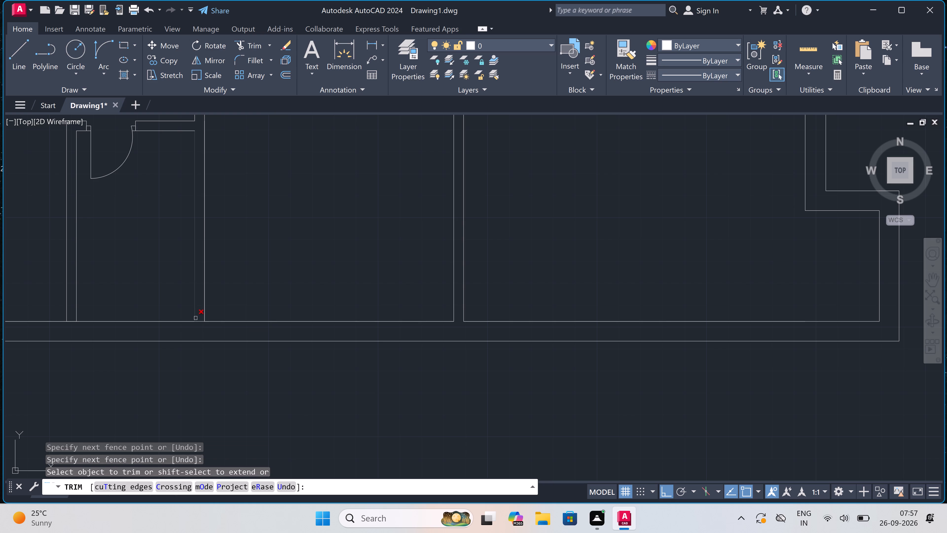
pyautogui.click(200, 323)
pyautogui.scroll(-4, 200, 324)
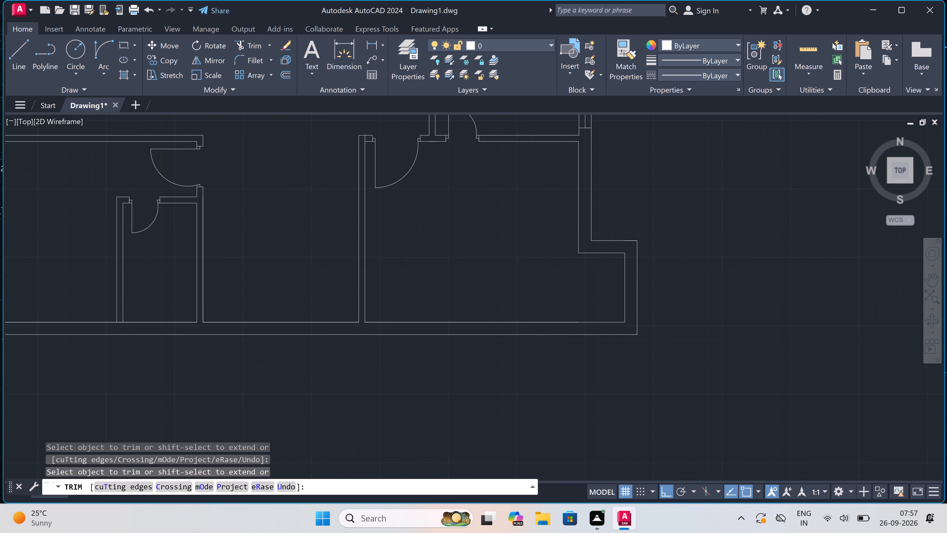
pyautogui.scroll(3, 167, 326)
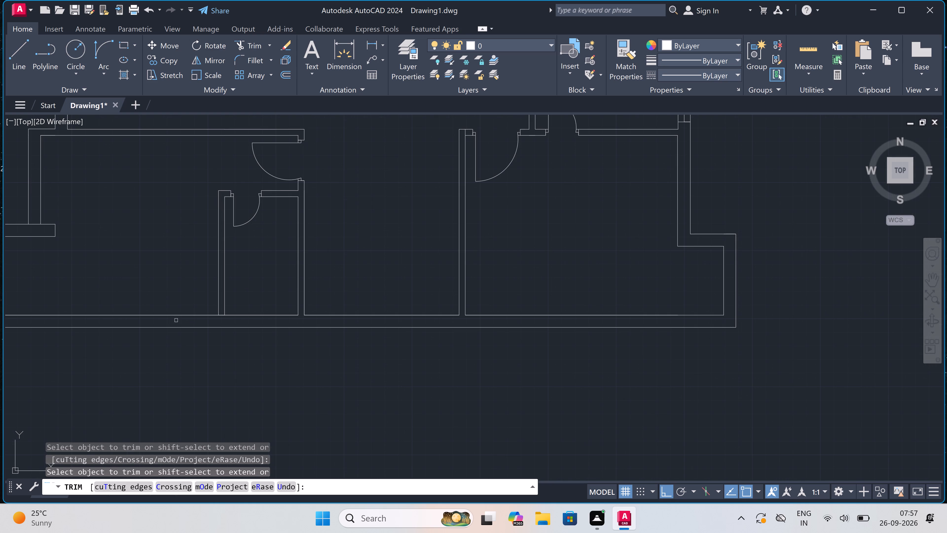
pyautogui.scroll(2, 214, 311)
pyautogui.scroll(1, 237, 317)
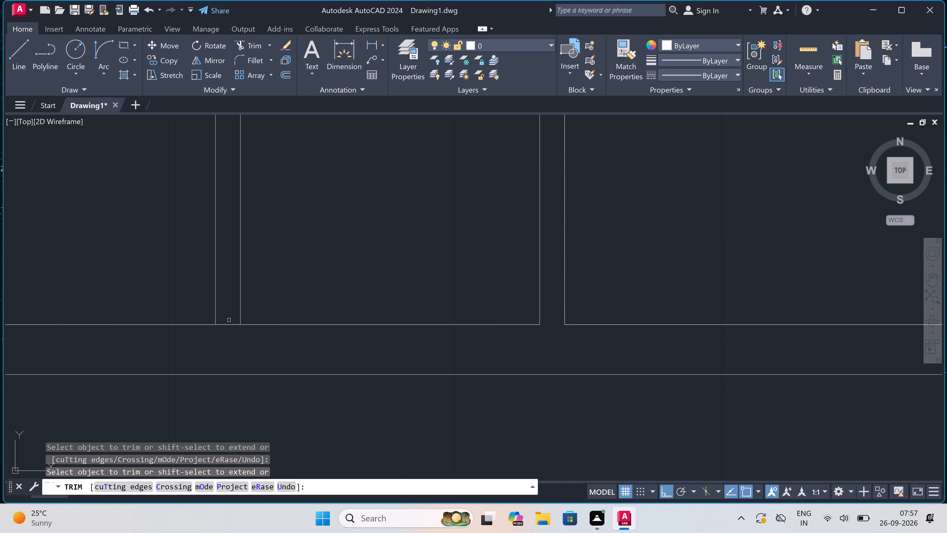
pyautogui.click(229, 320)
pyautogui.click(229, 339)
pyautogui.scroll(-6, 229, 339)
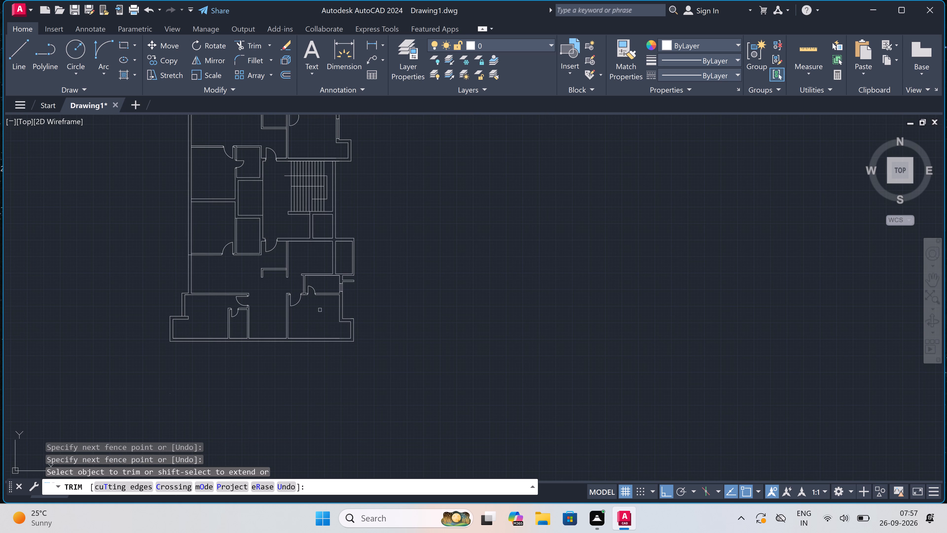
pyautogui.press('Escape')
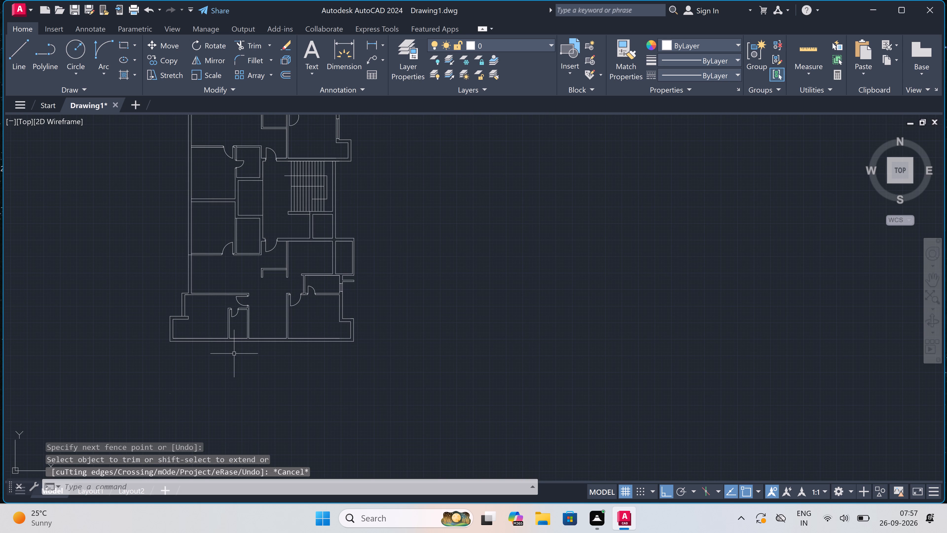
# Draw 4' lines south from the middle room's south-west and south-east corners, past the outer wall.
pyautogui.scroll(-2, 234, 354)
pyautogui.scroll(2, 205, 335)
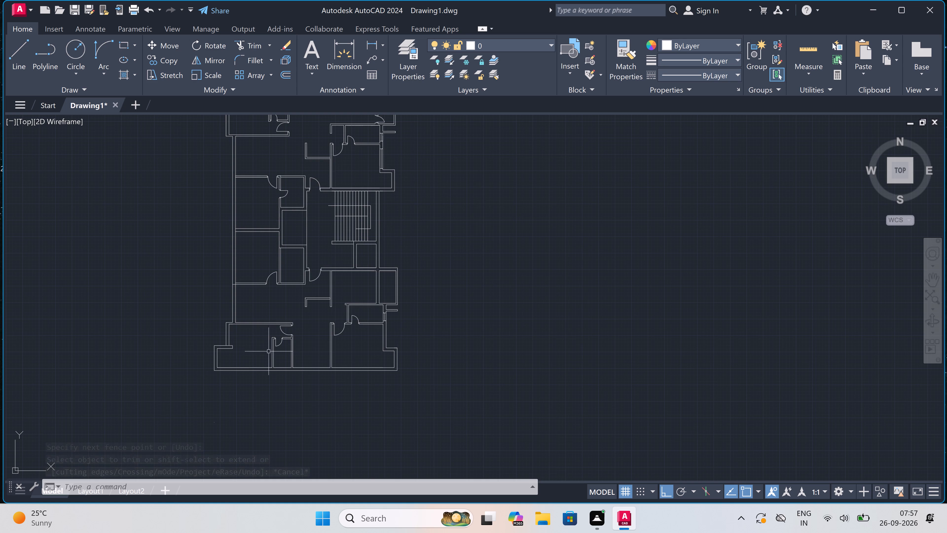
pyautogui.scroll(1, 274, 355)
pyautogui.scroll(1, 346, 352)
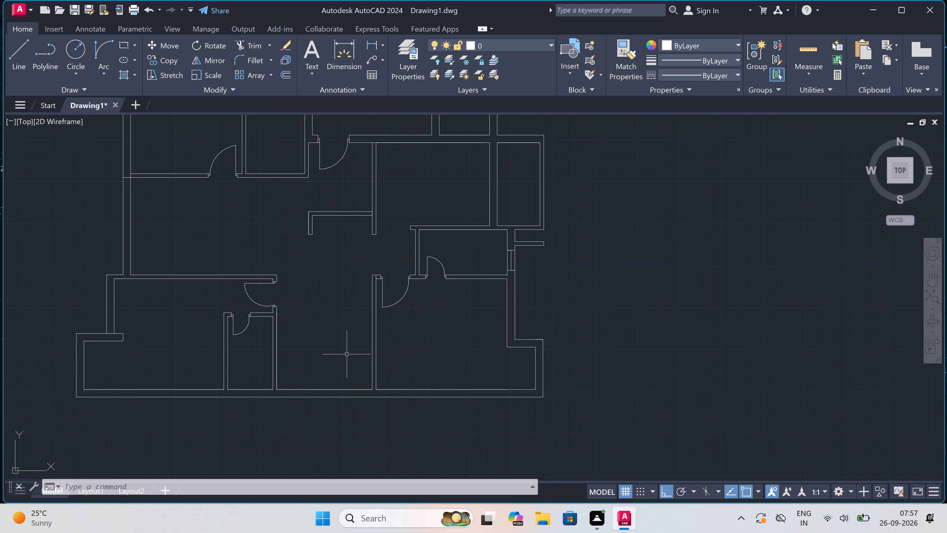
pyautogui.scroll(2, 335, 411)
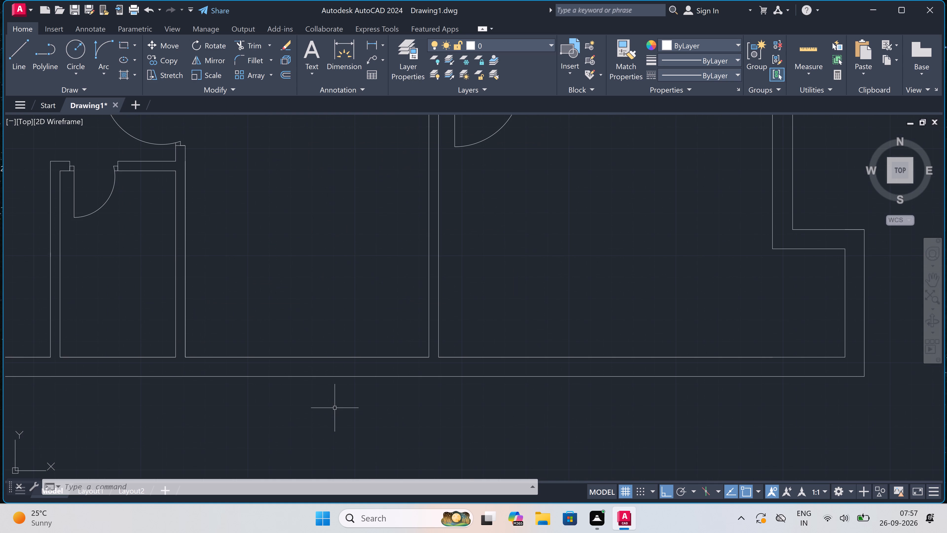
pyautogui.write('l')
pyautogui.press('space')
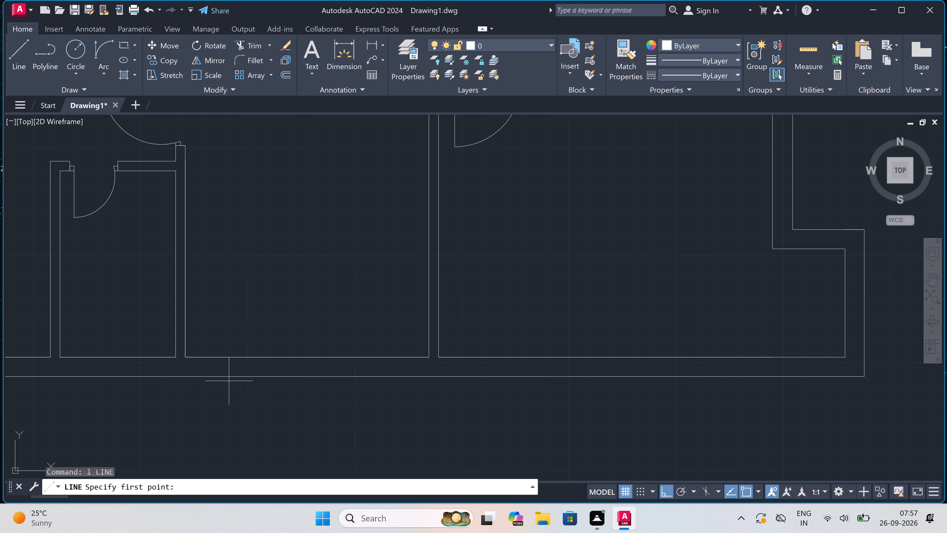
pyautogui.click(188, 356)
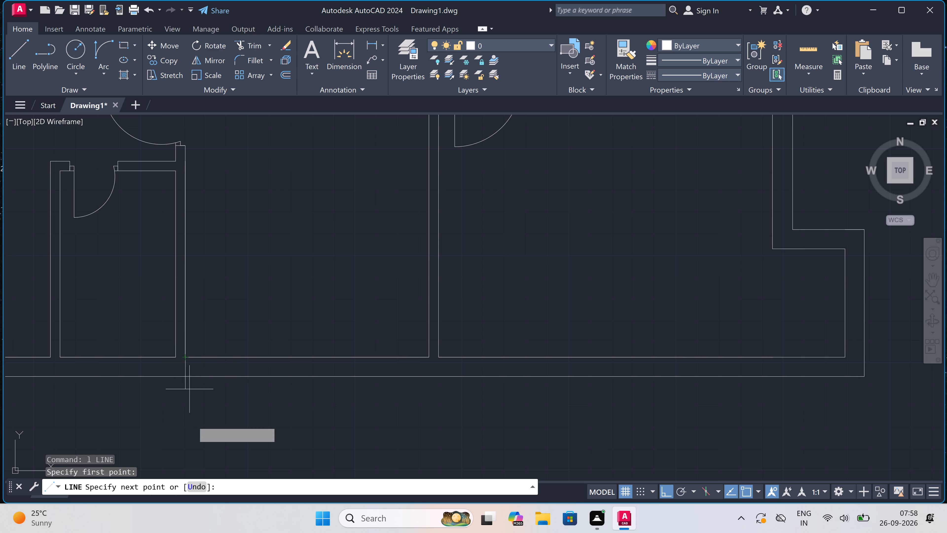
pyautogui.write("4'")
pyautogui.press('space')
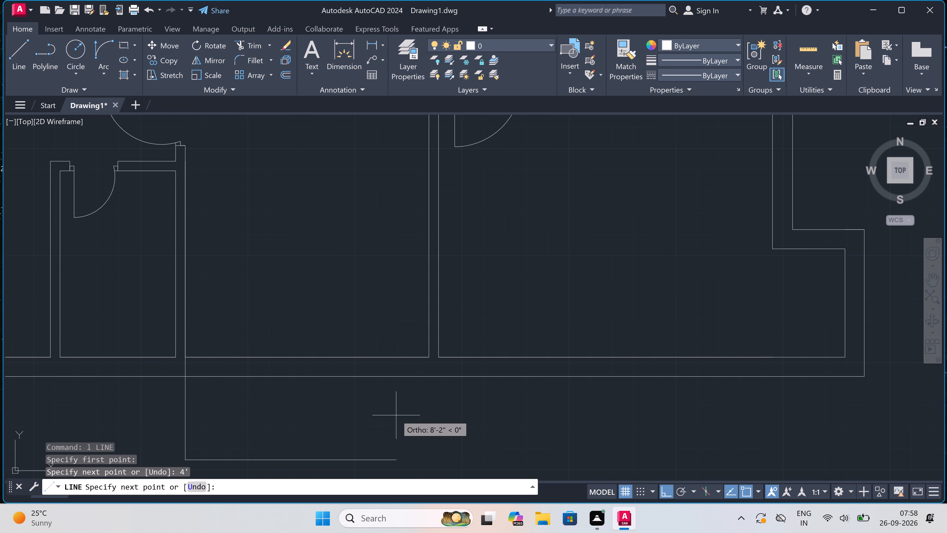
pyautogui.press('Escape')
pyautogui.press('space')
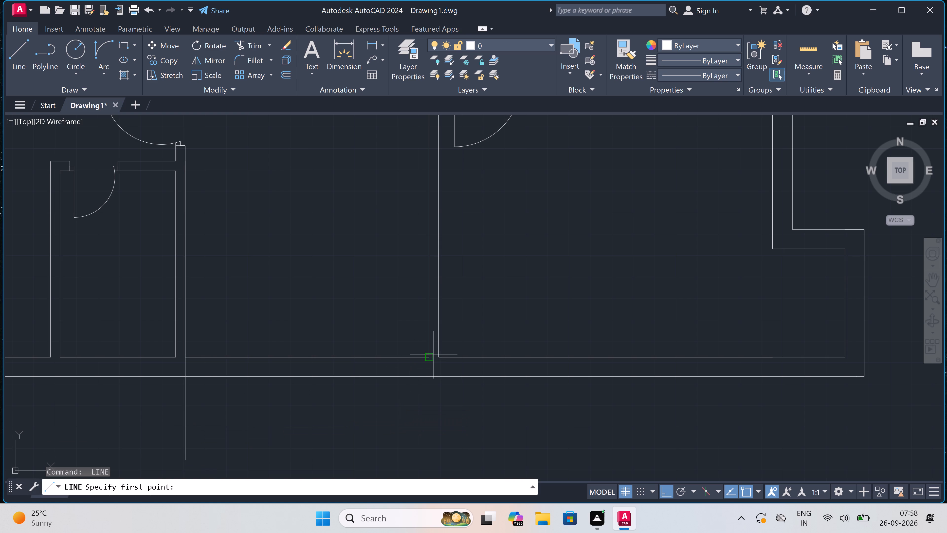
pyautogui.moveTo(431, 355); pyautogui.dragTo(433, 362)
pyautogui.write("4'")
pyautogui.press('space')
pyautogui.press('Escape')
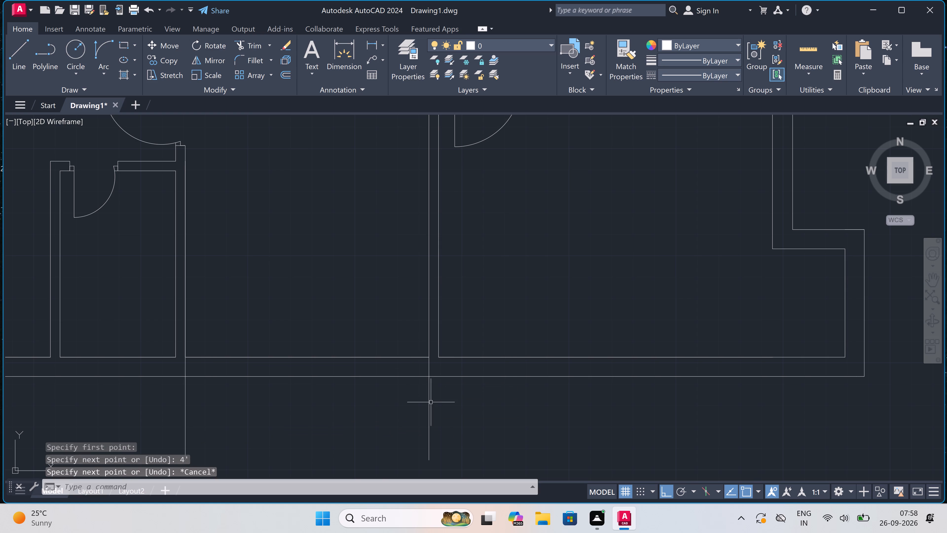
# Trim both south wall lines between the two new 4' lines to open the middle room's south end.
pyautogui.press('t')
pyautogui.press('r')
pyautogui.press('space')
pyautogui.moveTo(360, 336); pyautogui.dragTo(362, 345)
pyautogui.moveTo(363, 407); pyautogui.dragTo(362, 393)
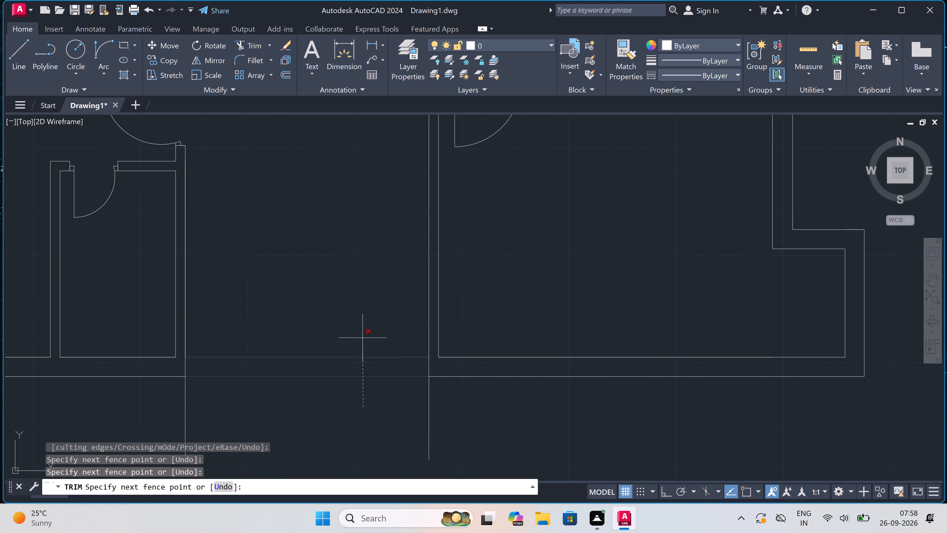
pyautogui.click(363, 338)
pyautogui.press('Escape')
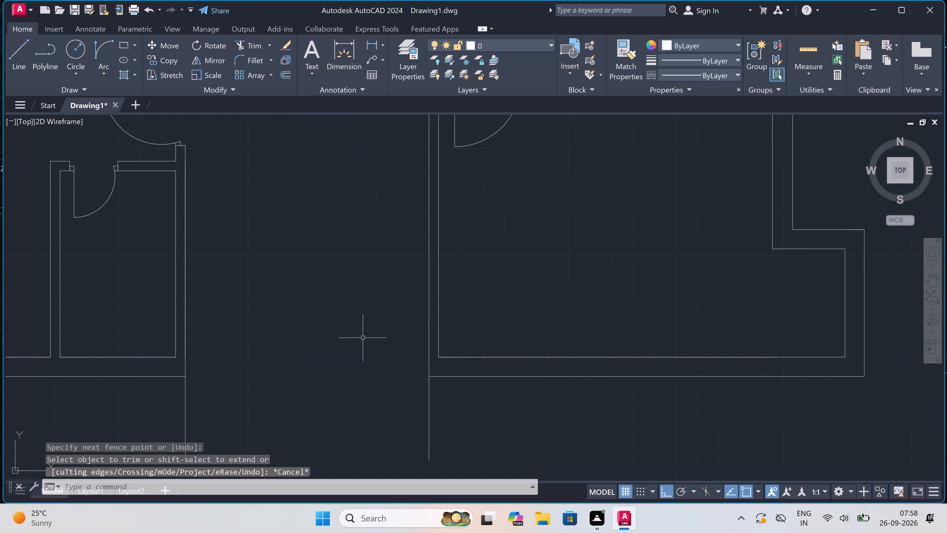
# Draw a 9" thick cross wall between the middle room's side walls, north of the opened south wall section.
pyautogui.press('l')
pyautogui.press('space')
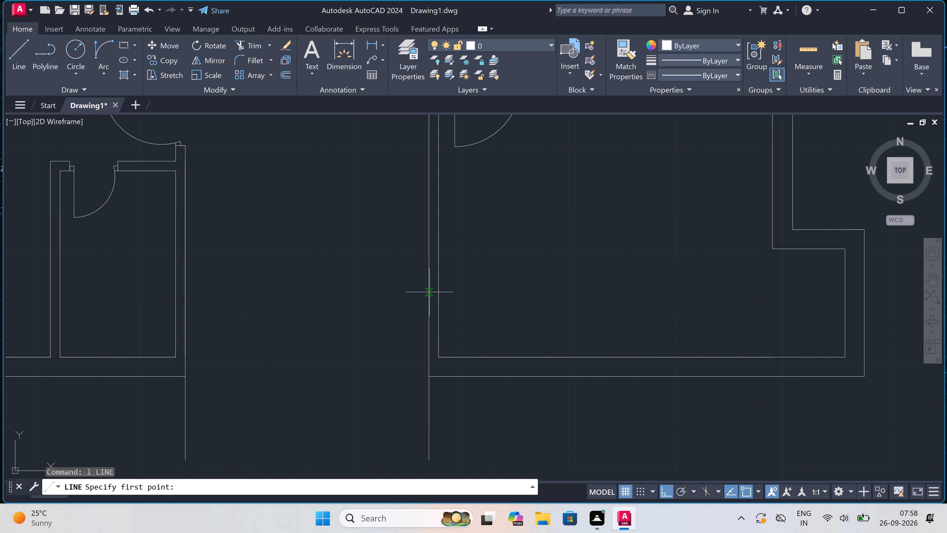
pyautogui.moveTo(431, 298); pyautogui.dragTo(402, 297)
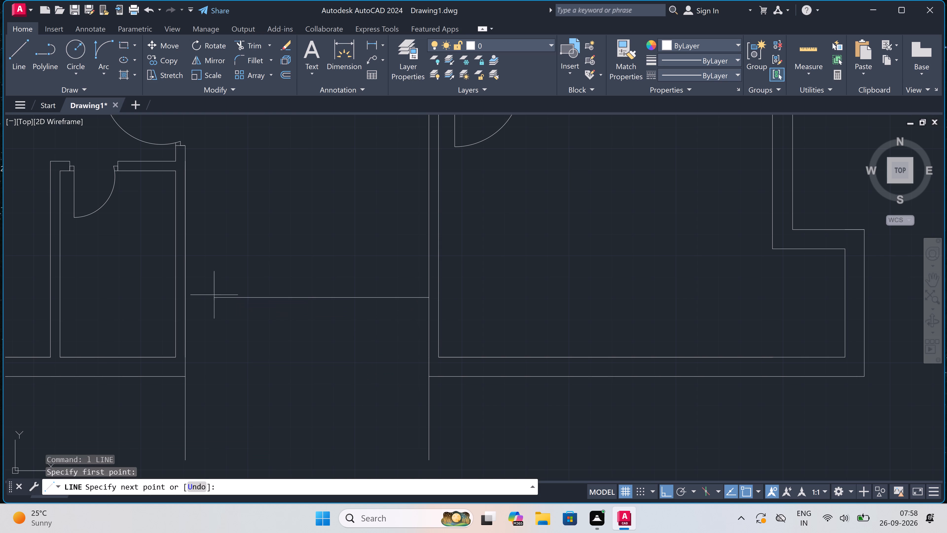
pyautogui.doubleClick(187, 297)
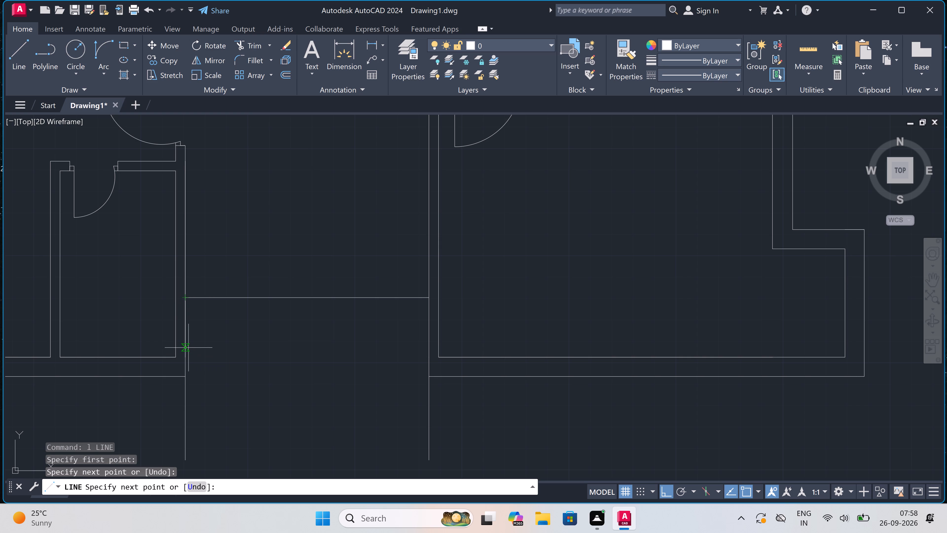
pyautogui.write('9"')
pyautogui.press('space')
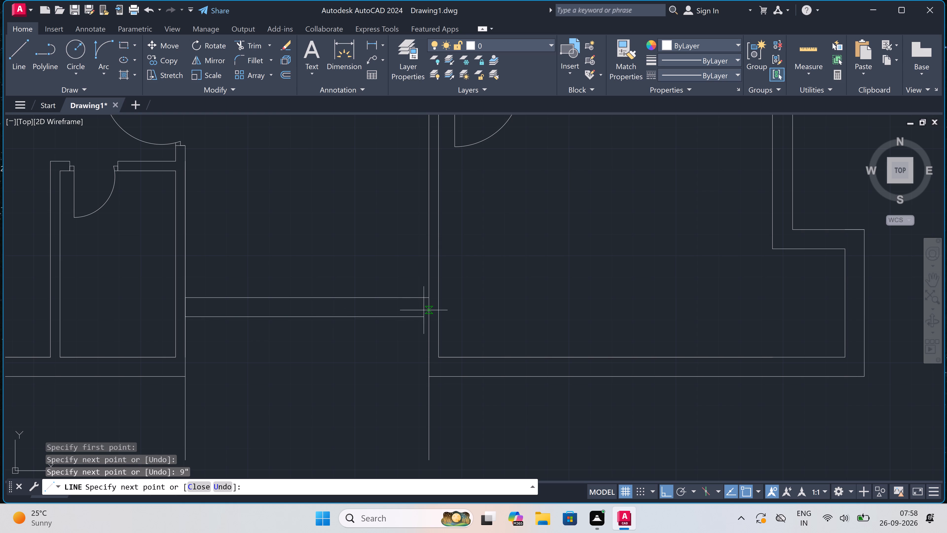
pyautogui.click(431, 317)
# Continue the line 4' south from the cross wall's south-east corner, and across to the west line to close the projection.
pyautogui.write("4'")
pyautogui.press('space')
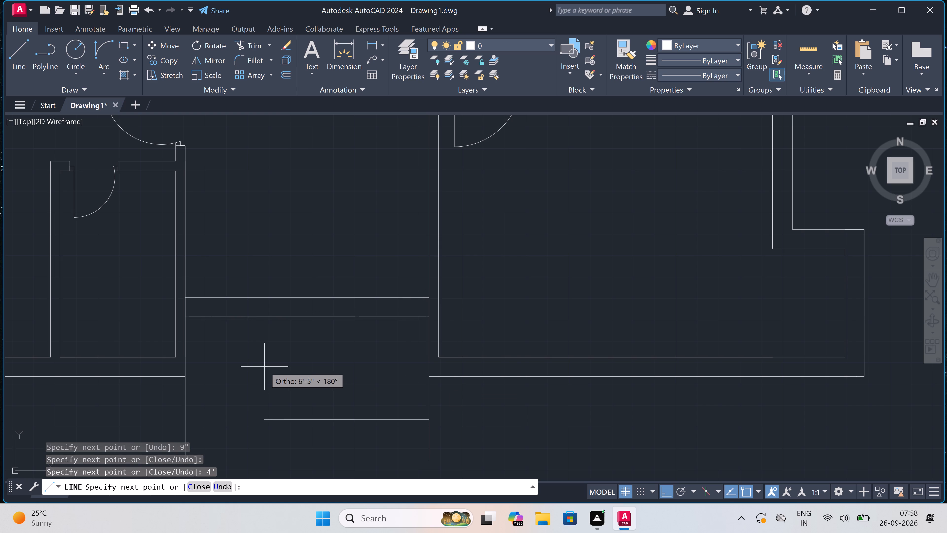
pyautogui.click(183, 420)
pyautogui.press('Escape')
# Trim the two side lines where they overrun south of the projection's closing line.
pyautogui.scroll(-3, 263, 363)
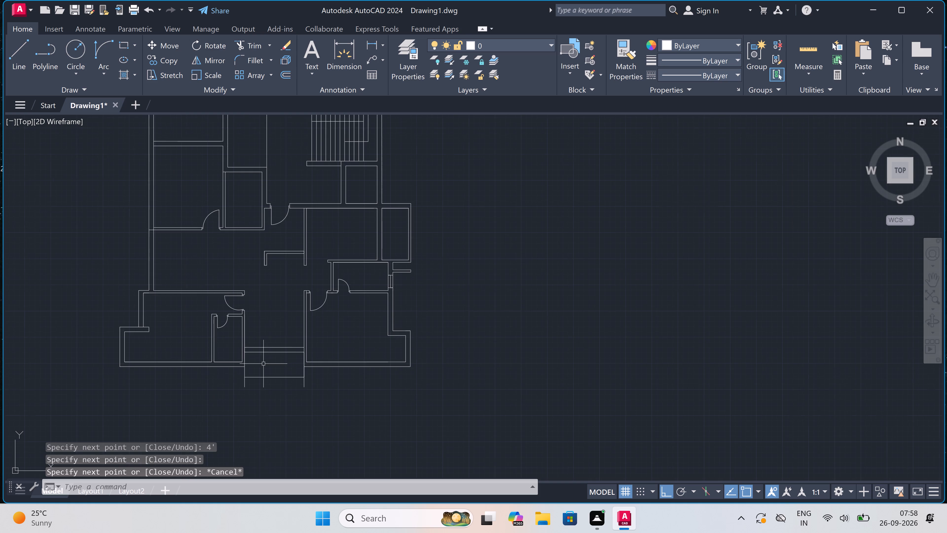
pyautogui.scroll(2, 261, 392)
pyautogui.press('t')
pyautogui.press('r')
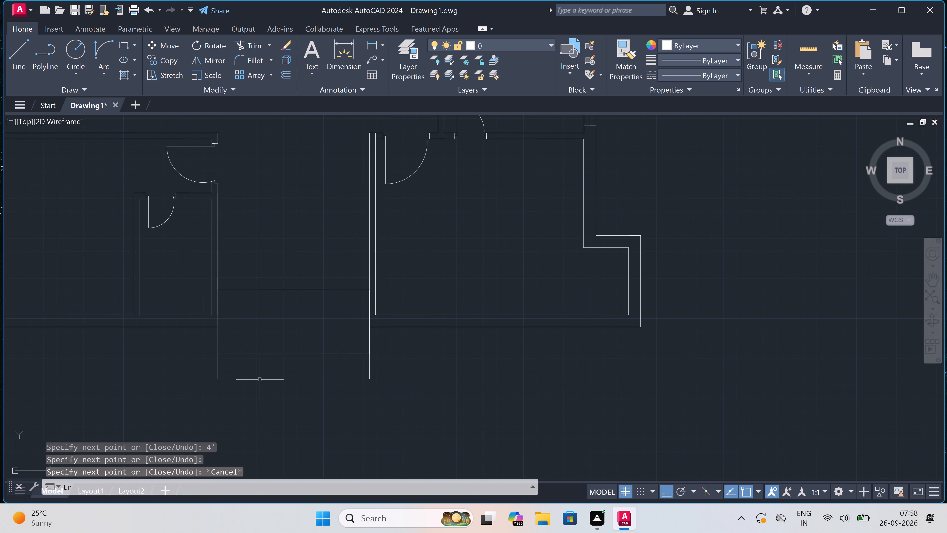
pyautogui.press('space')
pyautogui.moveTo(177, 372); pyautogui.dragTo(181, 372)
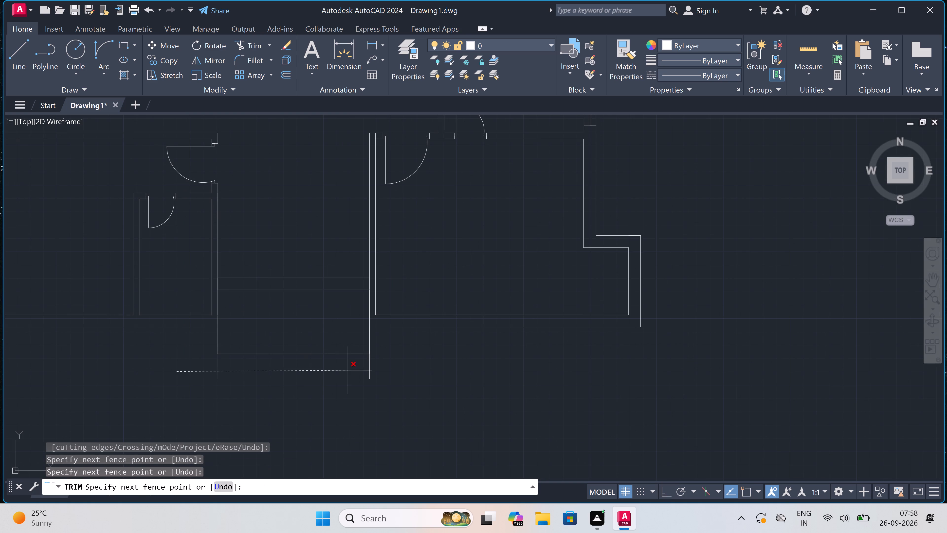
pyautogui.click(382, 366)
pyautogui.press('Escape')
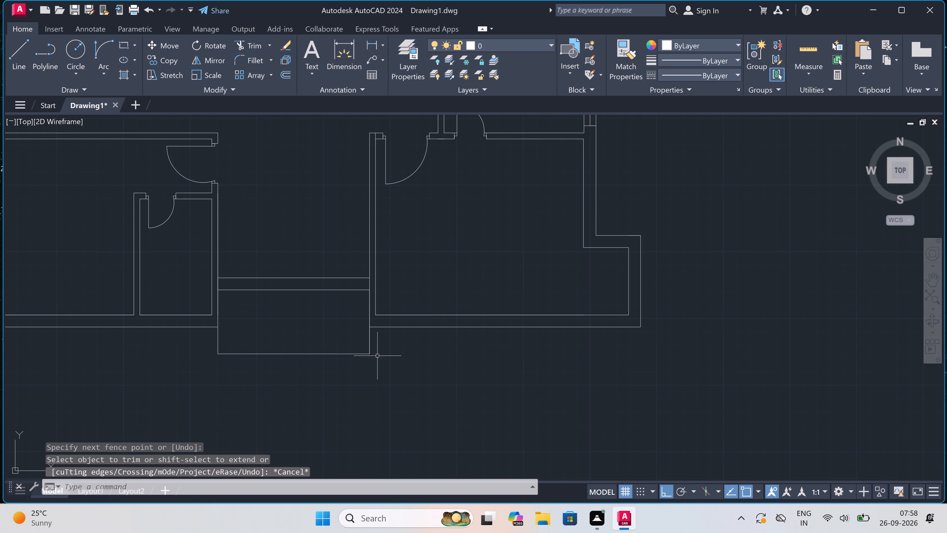
# Draw the projection's east side wall line south from the south-east room's inner corner, and close it to the projection's south-east corner.
pyautogui.press('l')
pyautogui.press('space')
pyautogui.scroll(1, 373, 310)
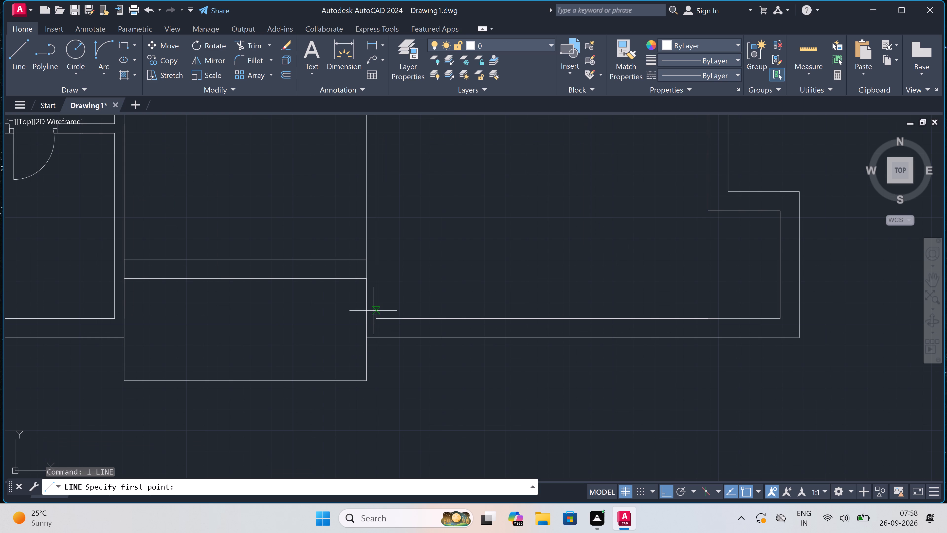
pyautogui.moveTo(377, 318); pyautogui.dragTo(378, 322)
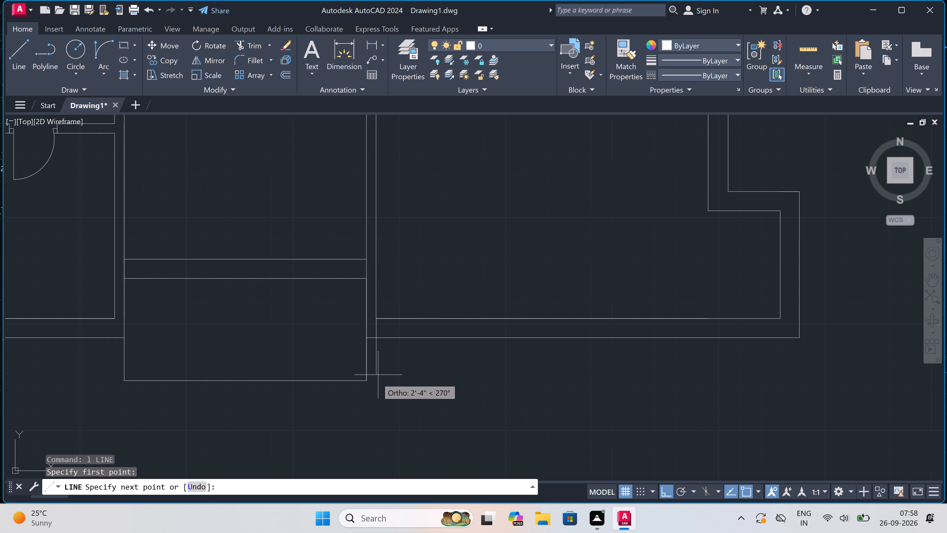
pyautogui.scroll(2, 377, 381)
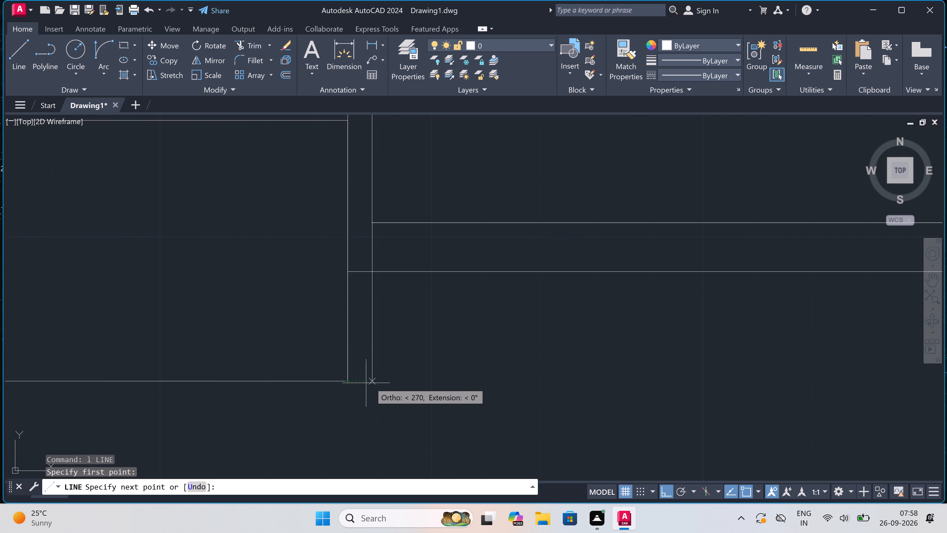
pyautogui.moveTo(372, 382); pyautogui.dragTo(367, 382)
pyautogui.click(349, 380)
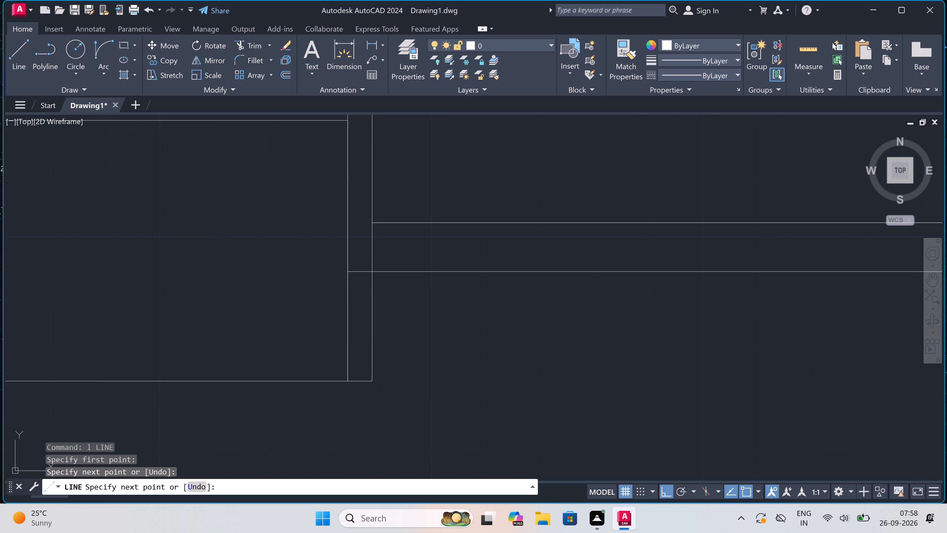
# Draw the projection's west side wall line south from the south-west room's inner corner, and close it to the projection's south-west corner.
pyautogui.press('Escape')
pyautogui.scroll(-5, 350, 380)
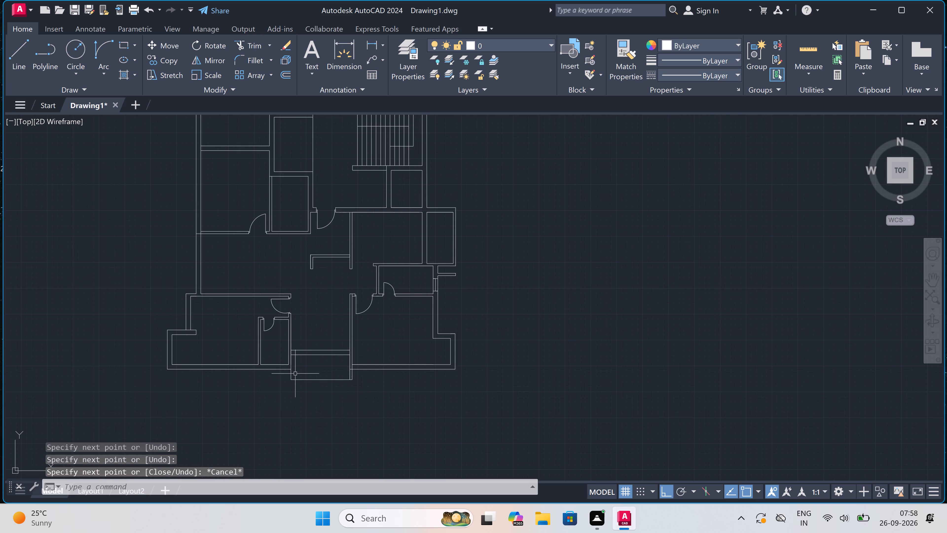
pyautogui.scroll(2, 292, 372)
pyautogui.scroll(2, 269, 363)
pyautogui.press('space')
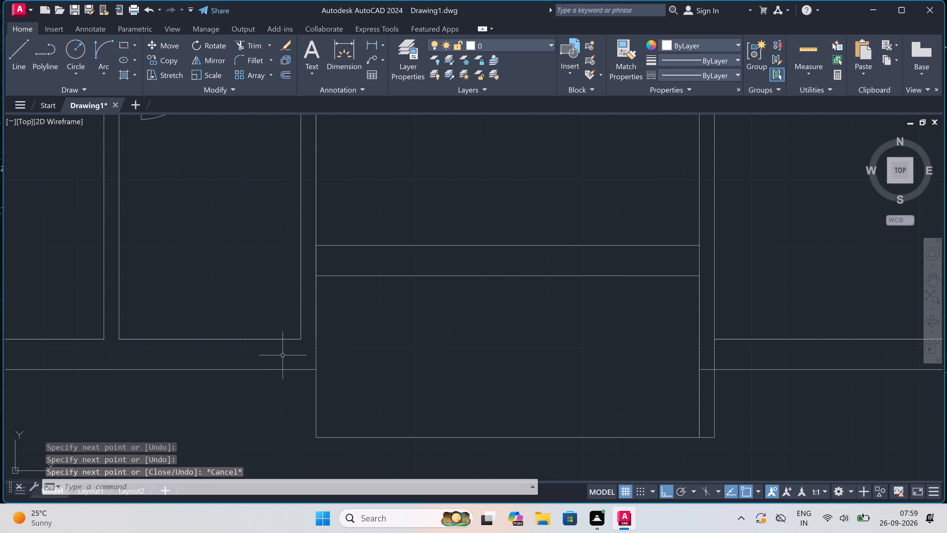
pyautogui.click(300, 342)
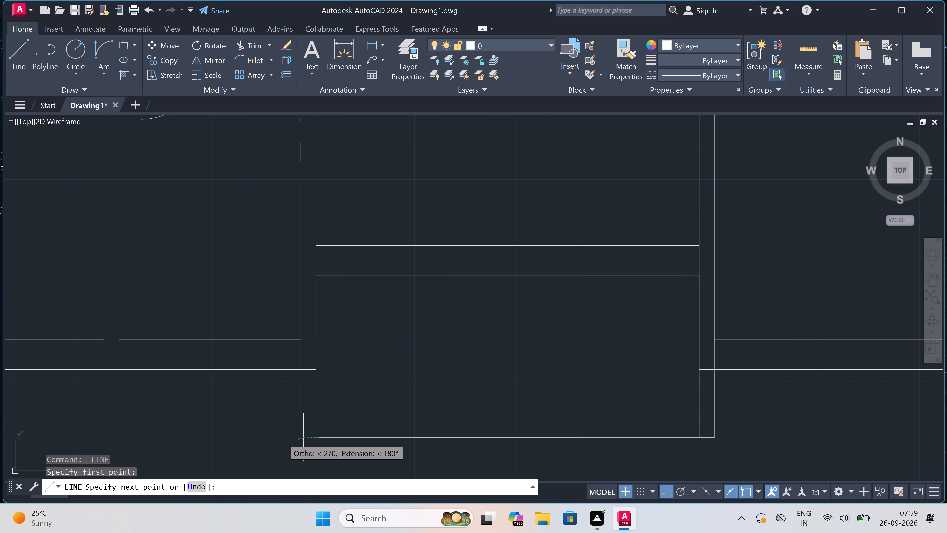
pyautogui.click(302, 439)
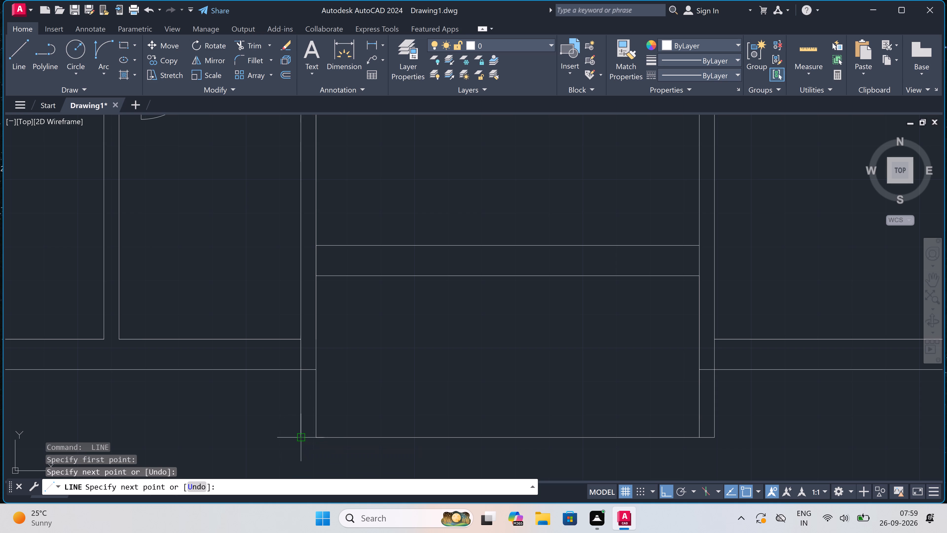
pyautogui.click(321, 434)
pyautogui.press('Escape')
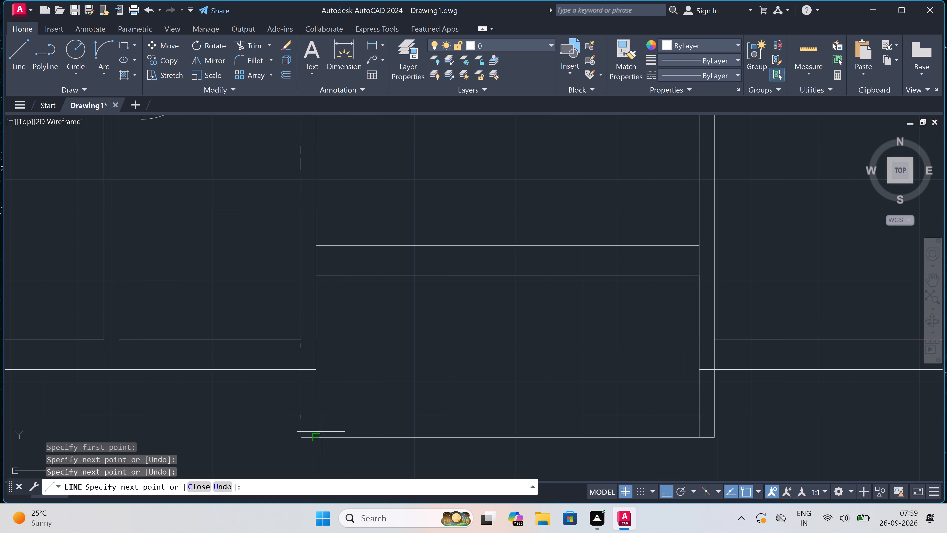
# Trim the overlapping wall lines where the projection's west side meets the south wall and the cross wall.
pyautogui.press('t')
pyautogui.press('r')
pyautogui.press('space')
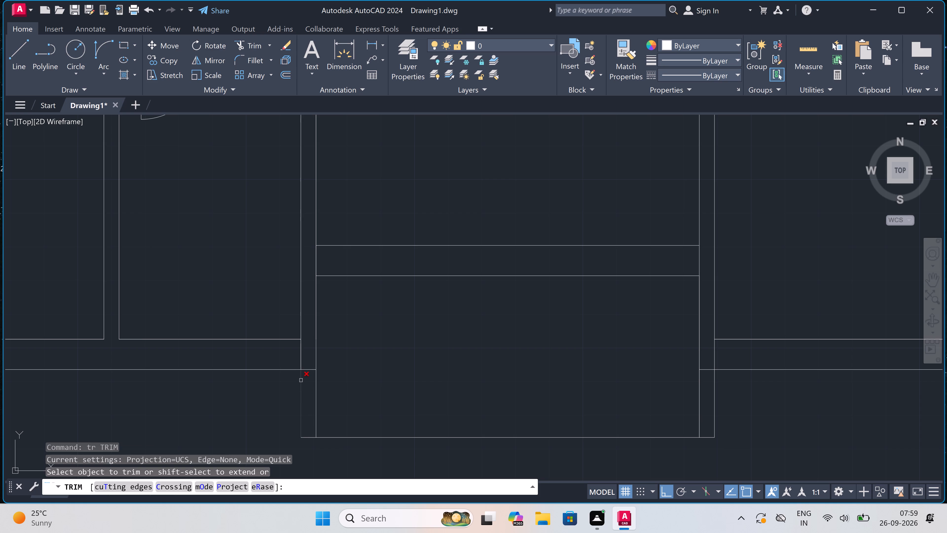
pyautogui.click(300, 365)
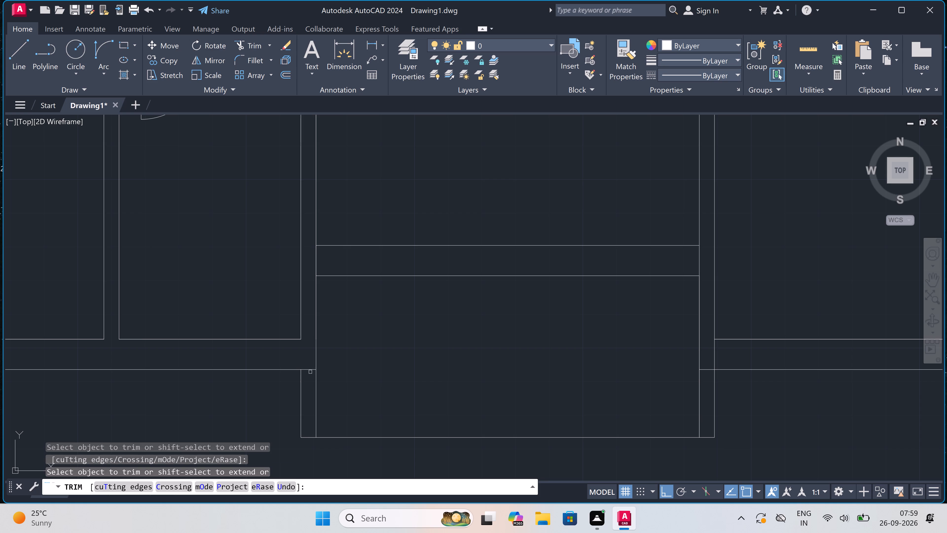
pyautogui.click(309, 369)
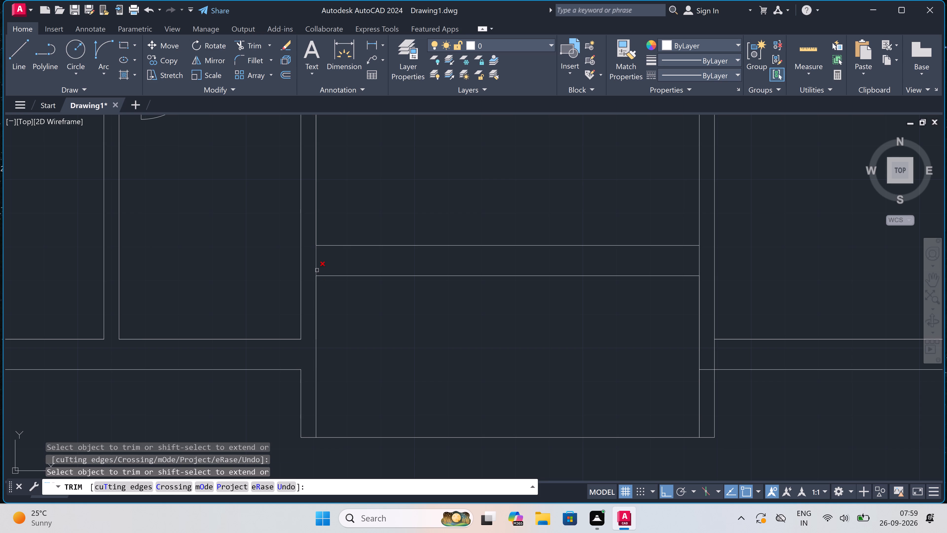
pyautogui.click(319, 262)
pyautogui.doubleClick(316, 259)
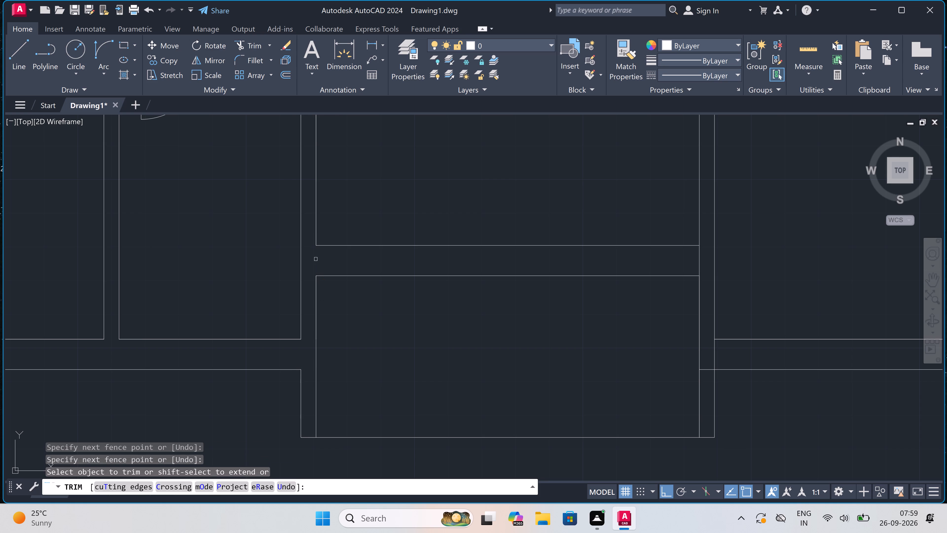
# Trim the overlapping wall lines where the projection's east side meets the south wall and the cross wall.
pyautogui.scroll(-4, 315, 259)
pyautogui.scroll(3, 376, 280)
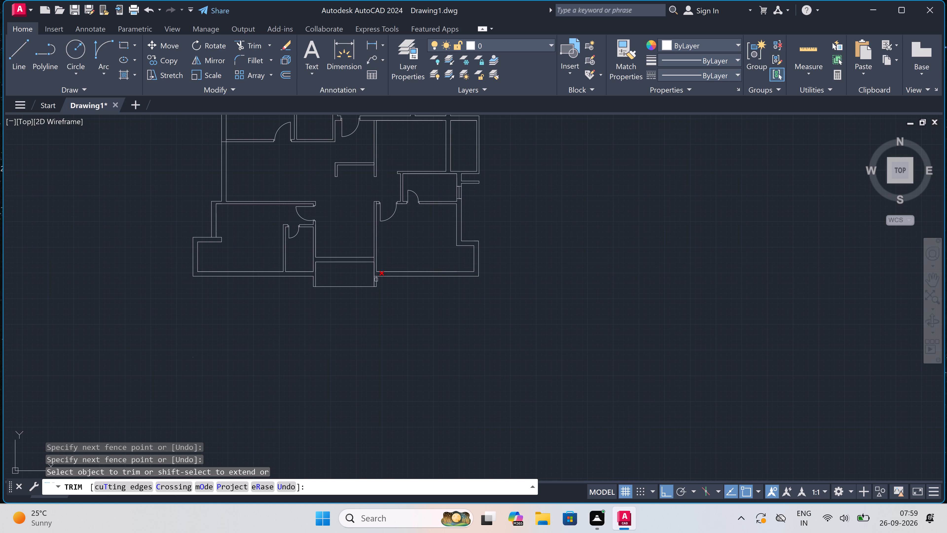
pyautogui.scroll(2, 368, 269)
pyautogui.click(367, 263)
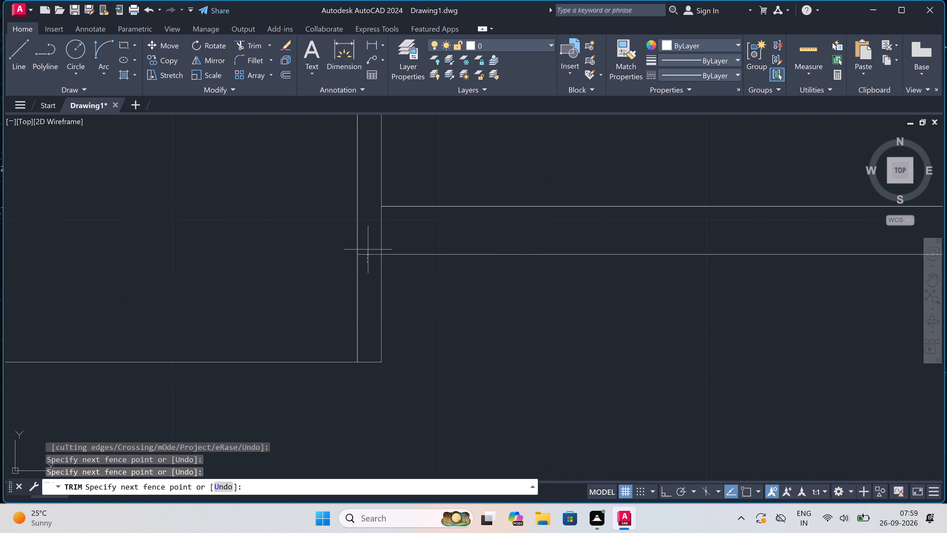
pyautogui.click(368, 242)
pyautogui.moveTo(371, 241); pyautogui.dragTo(375, 240)
pyautogui.click(406, 233)
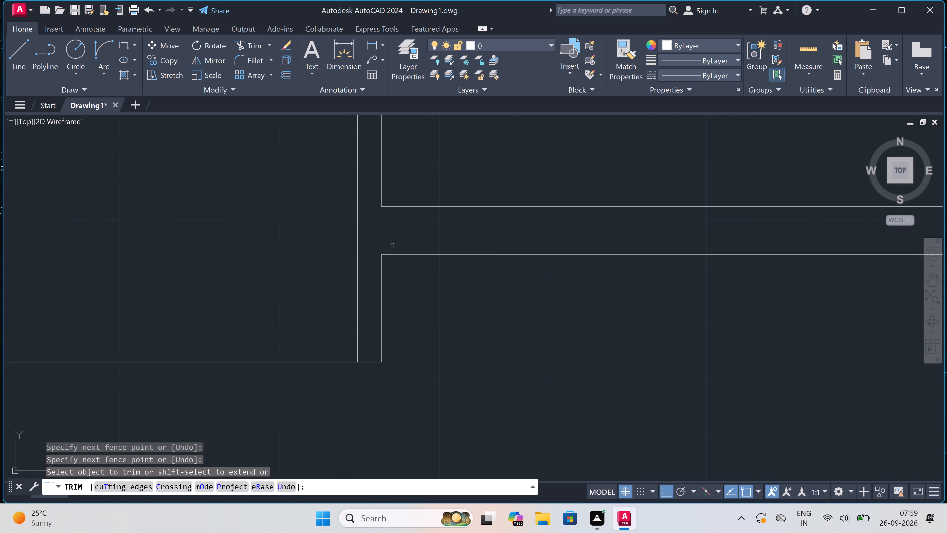
pyautogui.scroll(-6, 362, 299)
pyautogui.scroll(4, 356, 261)
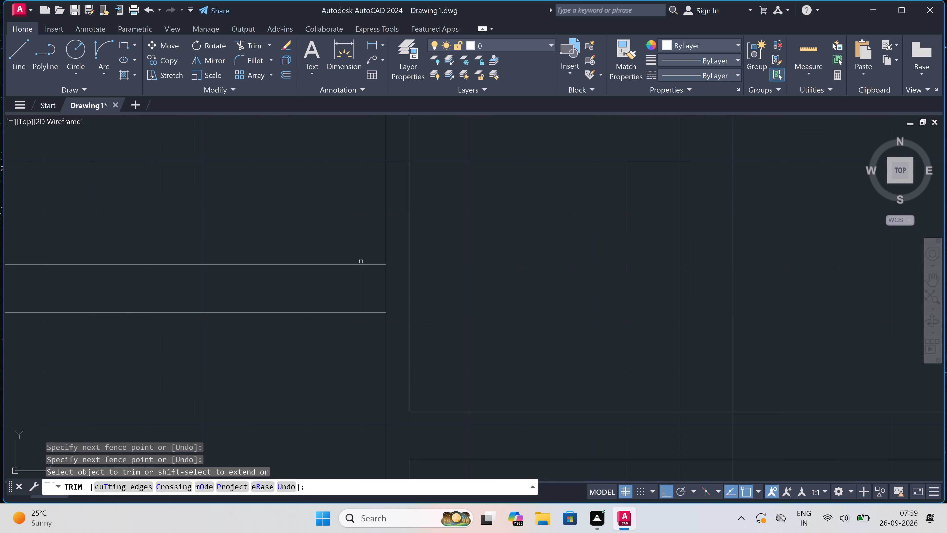
pyautogui.click(386, 282)
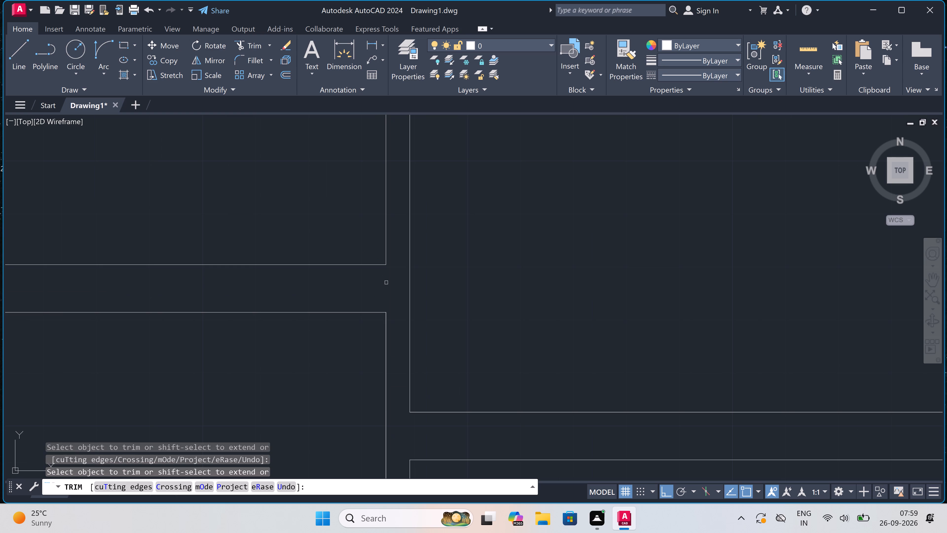
pyautogui.press('Escape')
# Draw the west door jamb across the cross wall, with a 2" step east from its middle and a 3' leaf line south.
pyautogui.scroll(-7, 370, 294)
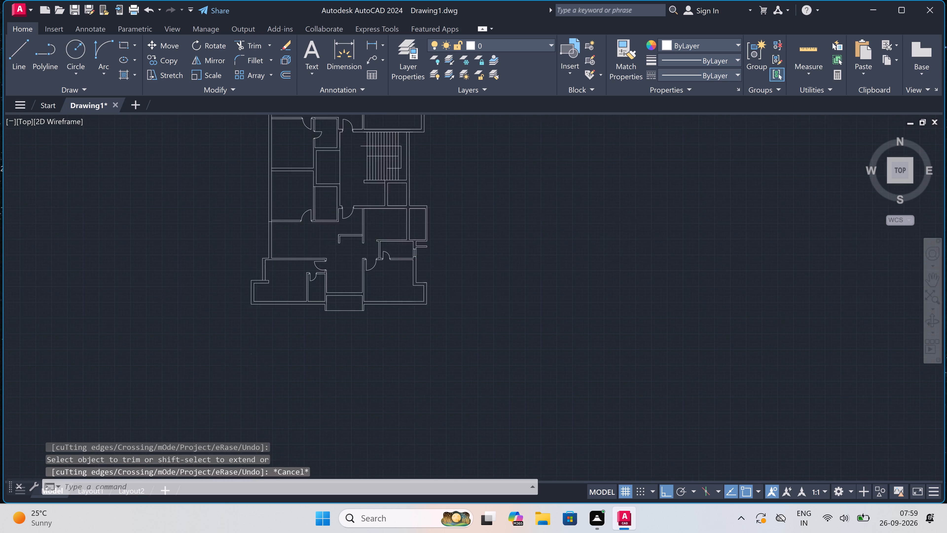
pyautogui.scroll(2, 334, 281)
pyautogui.scroll(3, 369, 313)
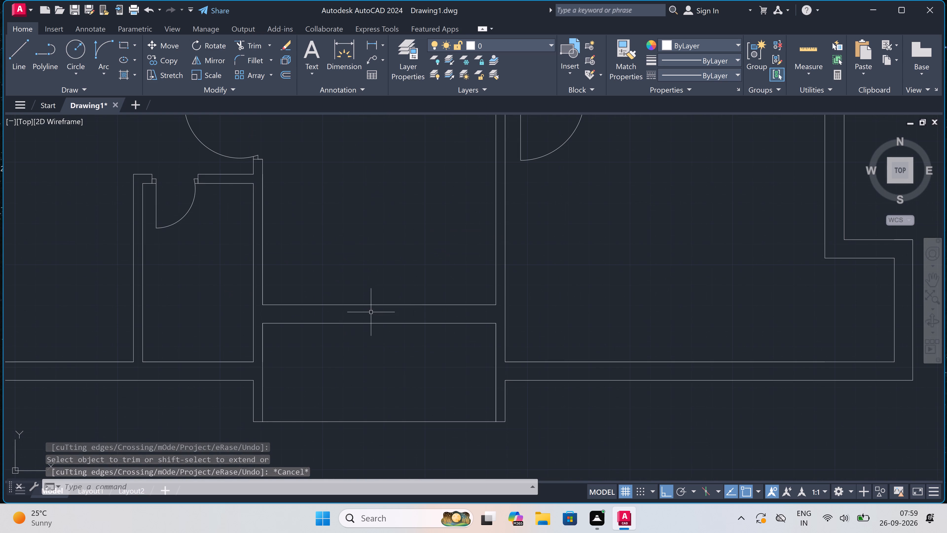
pyautogui.write('l')
pyautogui.press('space')
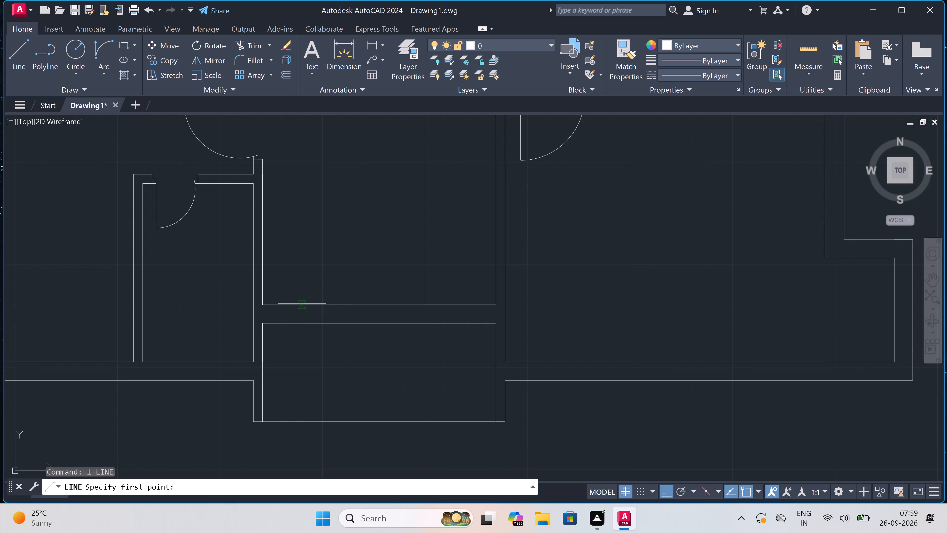
pyautogui.click(305, 306)
pyautogui.click(307, 326)
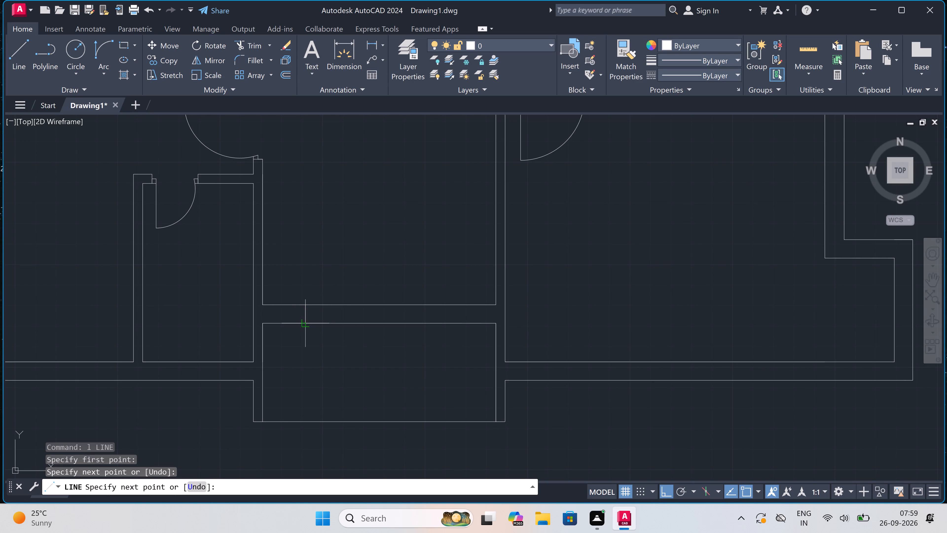
pyautogui.doubleClick(304, 311)
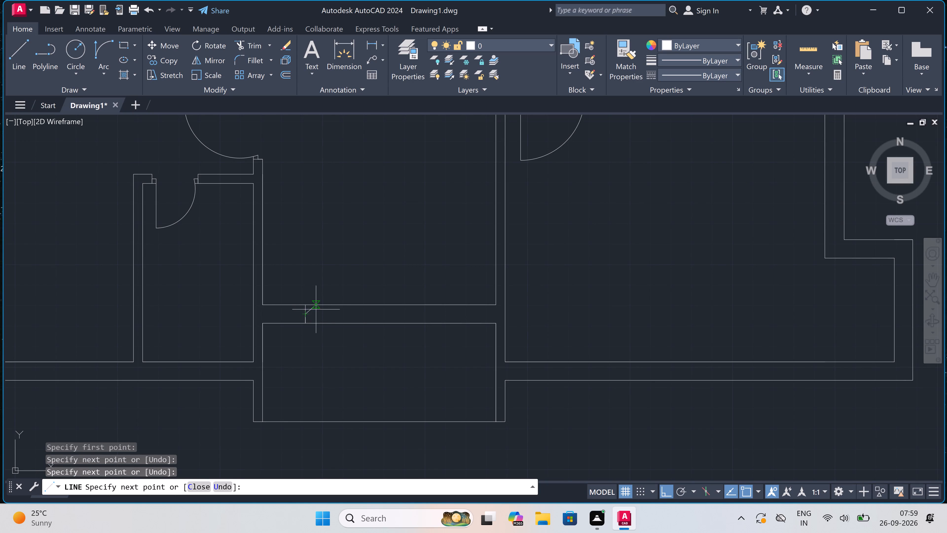
pyautogui.write('2"')
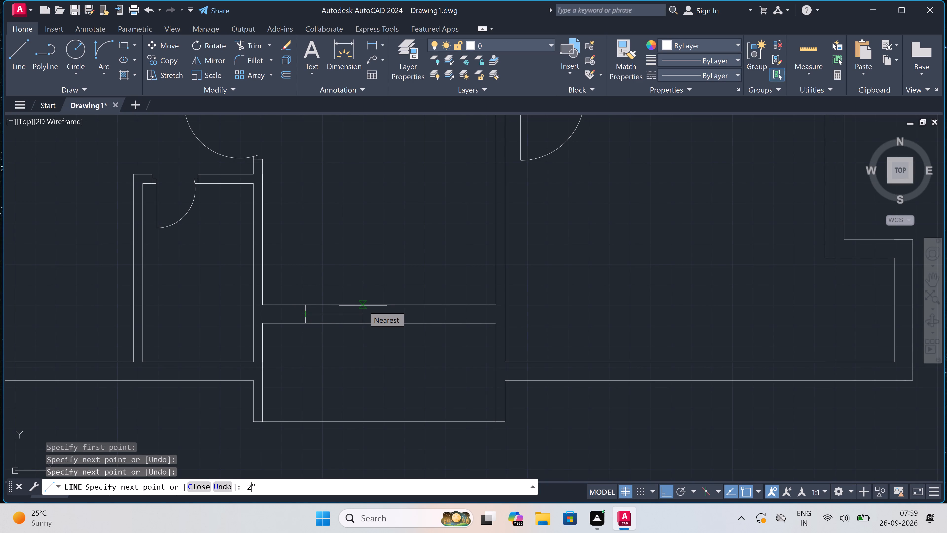
pyautogui.press('space')
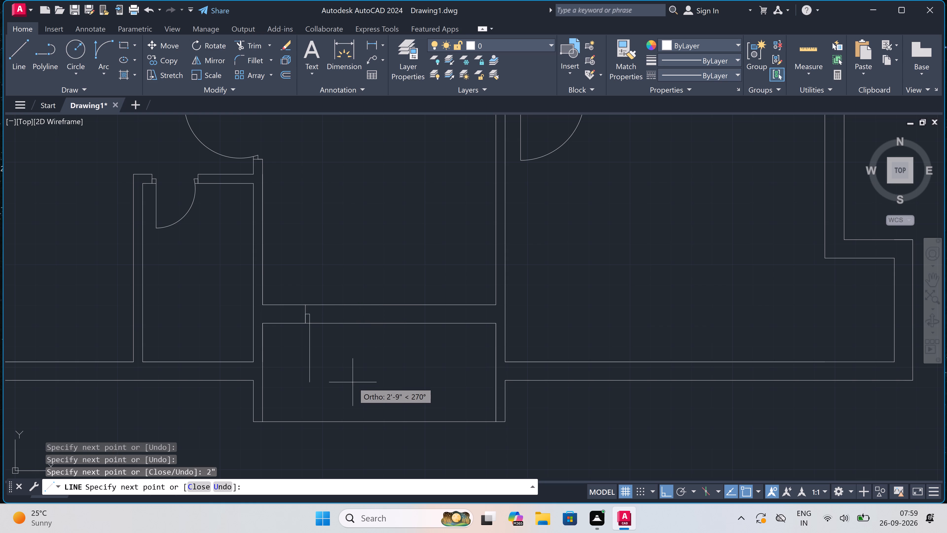
pyautogui.write("3'")
pyautogui.press('space')
pyautogui.press('Escape')
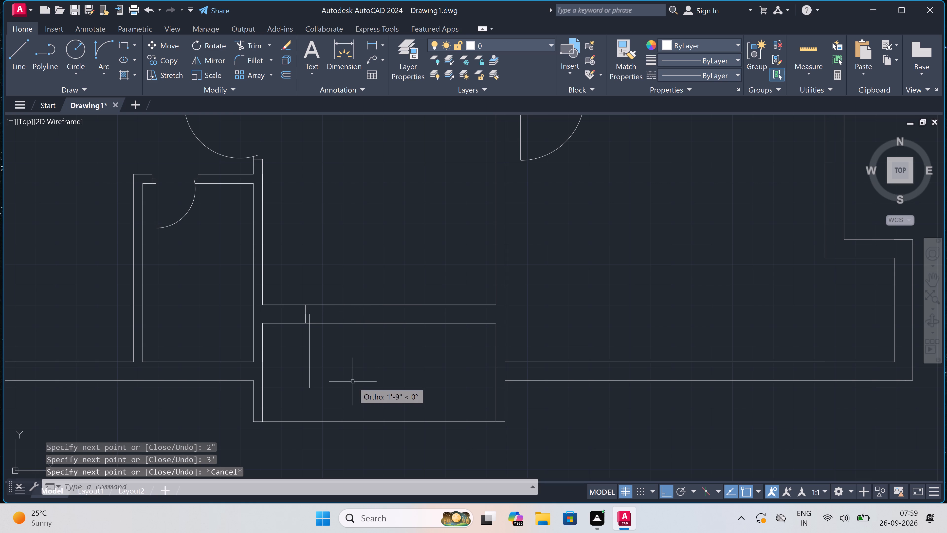
# Draw the east door jamb across the cross wall, with a 2" step west from its middle and a 3' leaf line south.
pyautogui.press('space')
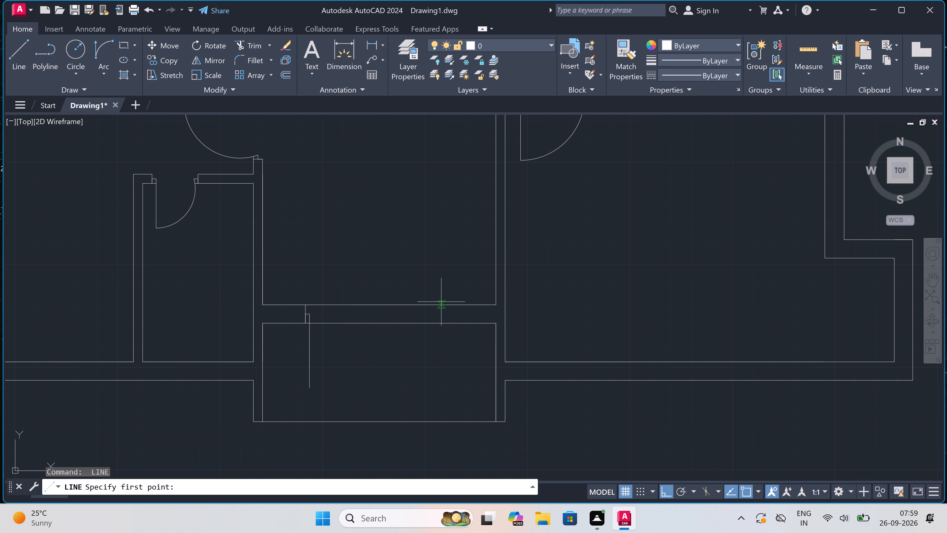
pyautogui.click(440, 305)
pyautogui.click(445, 324)
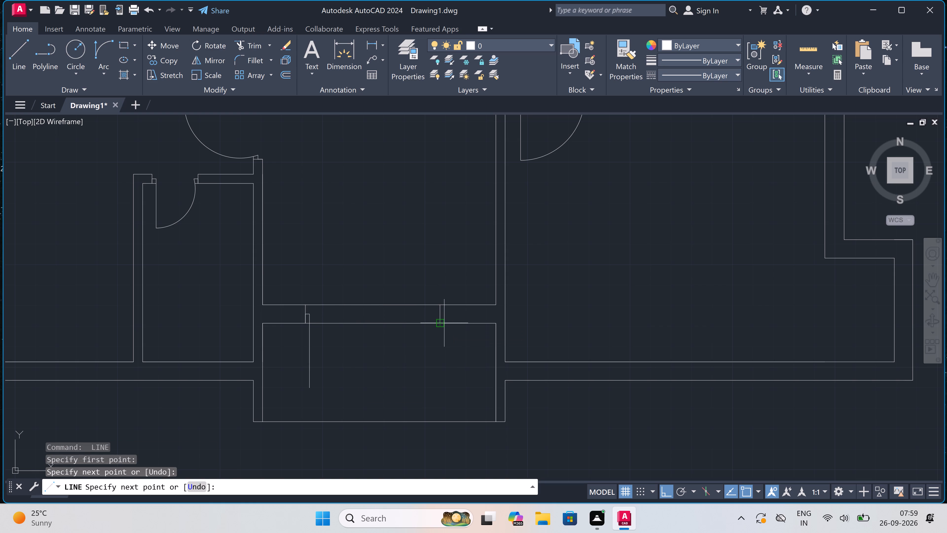
pyautogui.click(441, 315)
pyautogui.press('2')
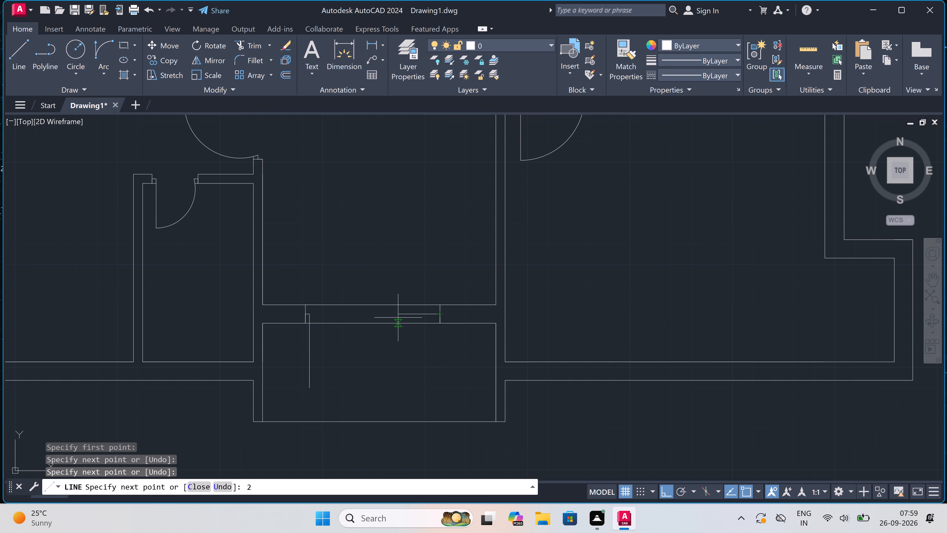
pyautogui.write('"')
pyautogui.press('space')
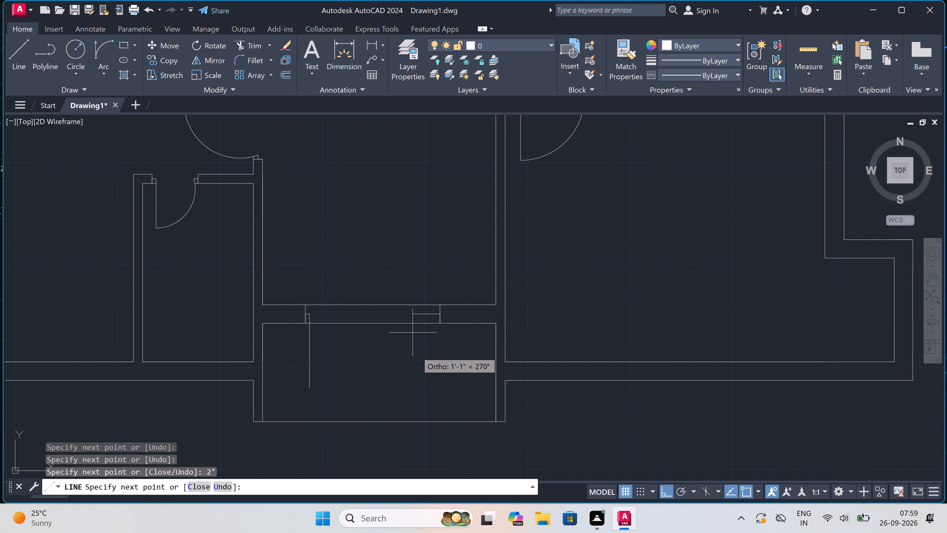
pyautogui.write("3'")
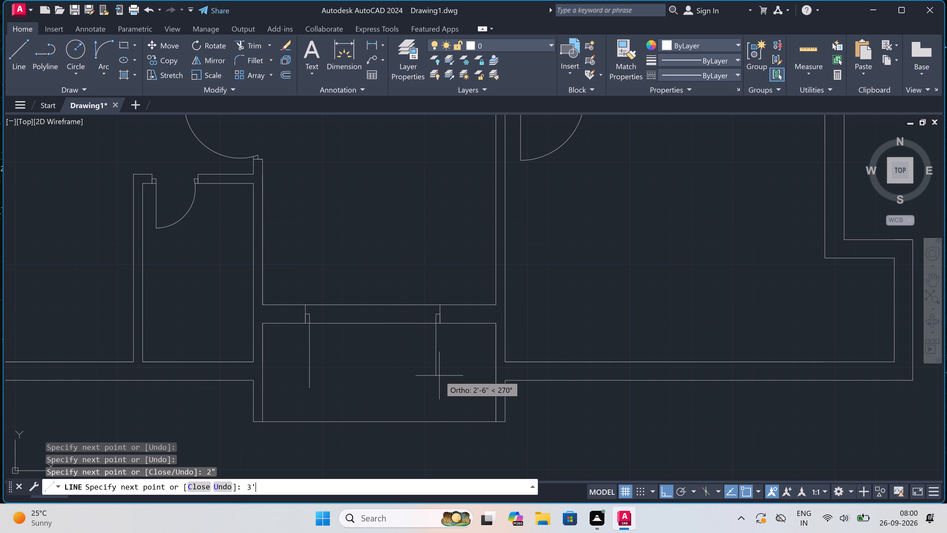
pyautogui.press('space')
pyautogui.press('Escape')
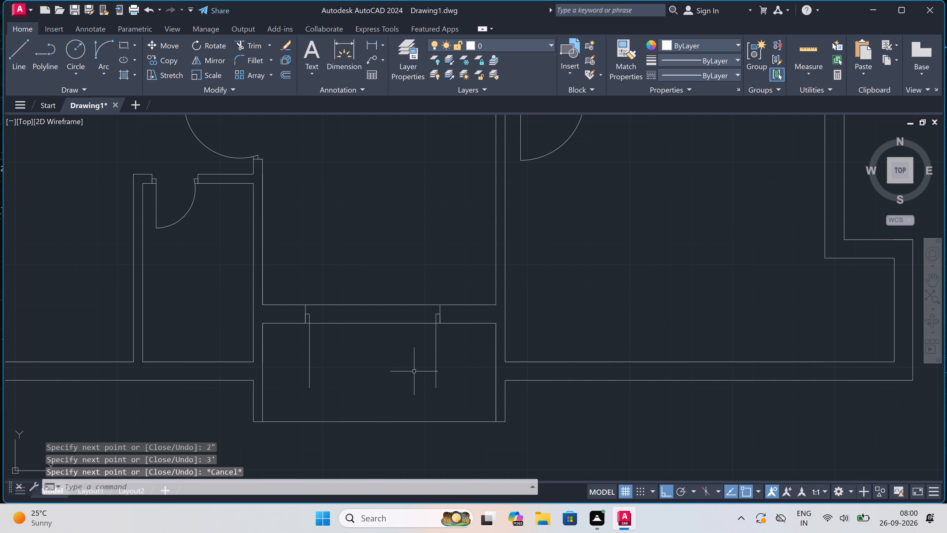
# Draw a short marker line south from the cross wall's south face, near the midpoint between the two door leaves.
pyautogui.press('space')
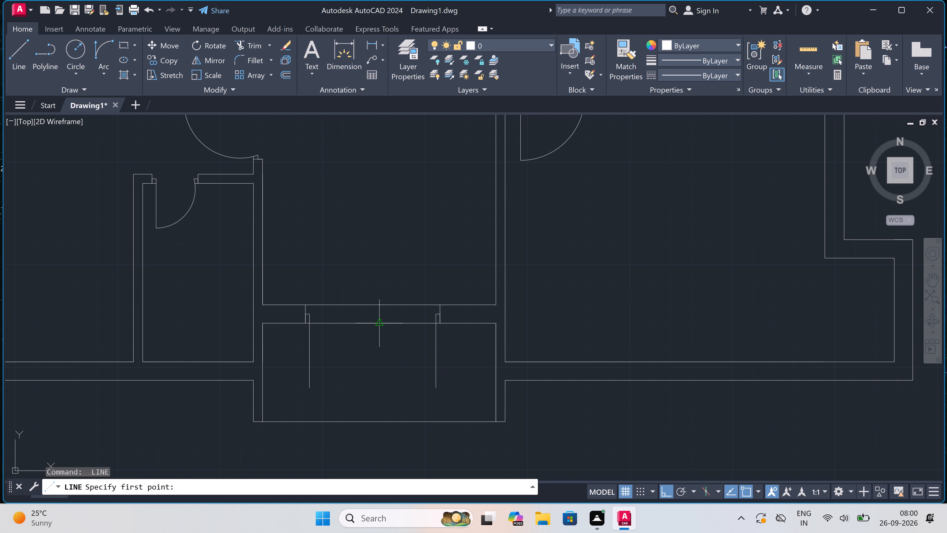
pyautogui.scroll(1, 377, 326)
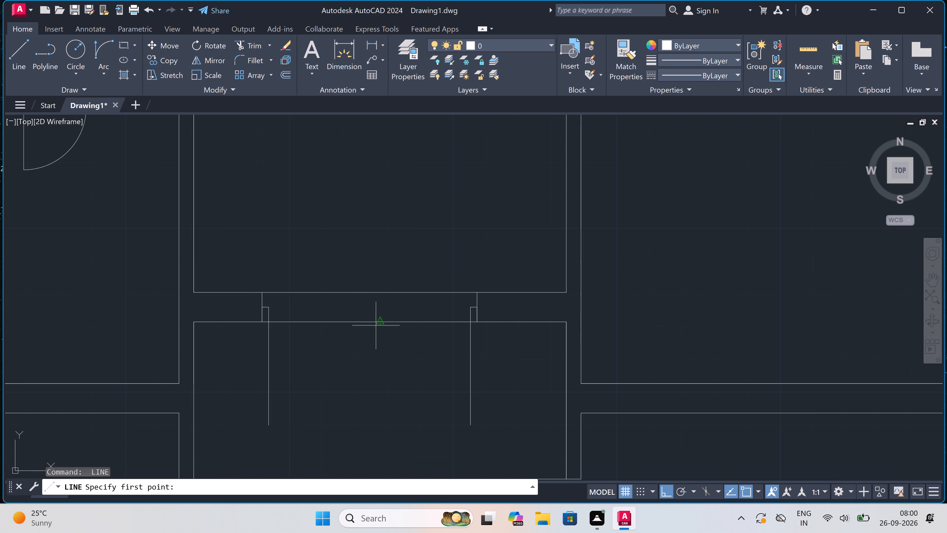
pyautogui.click(373, 323)
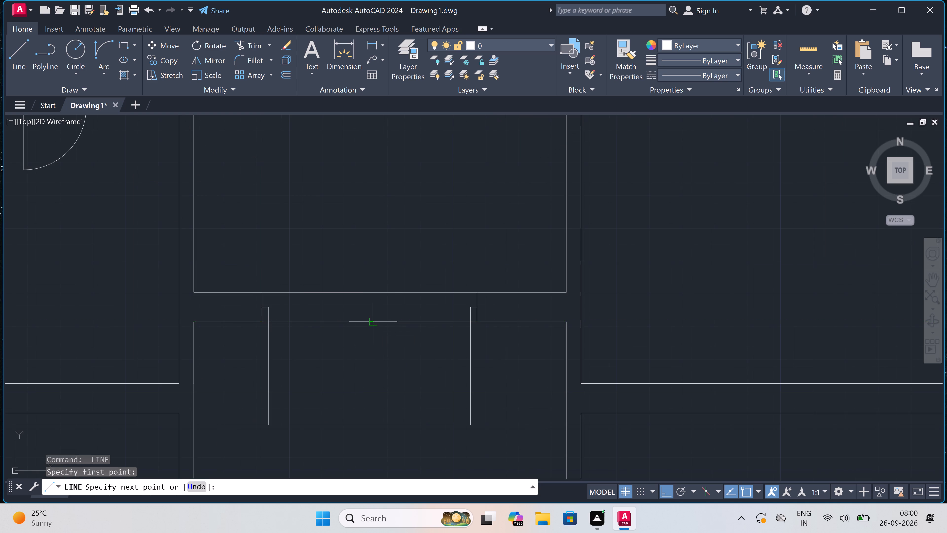
pyautogui.doubleClick(376, 341)
pyautogui.press('Escape')
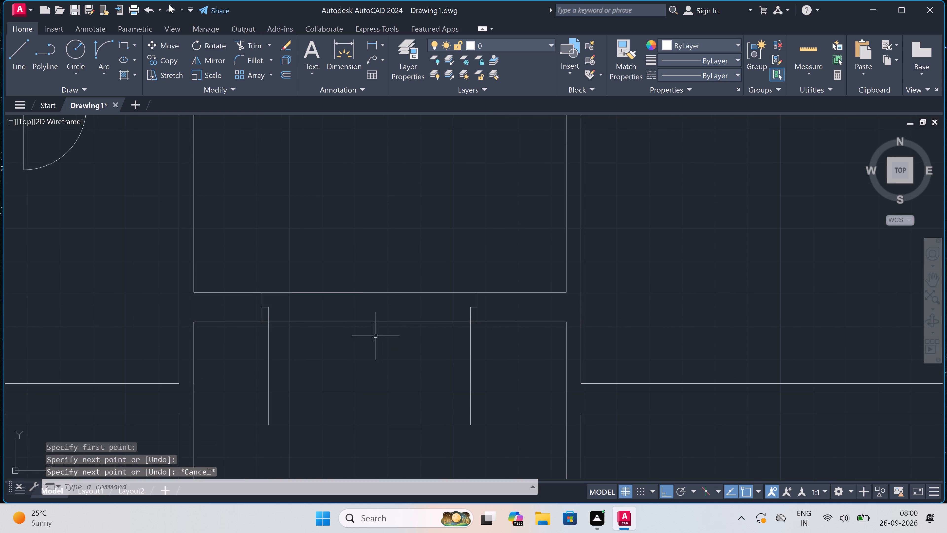
# Draw the west leaf's door swing arc from the leaf's south end to the marker line's top on the cross wall.
pyautogui.click(96, 49)
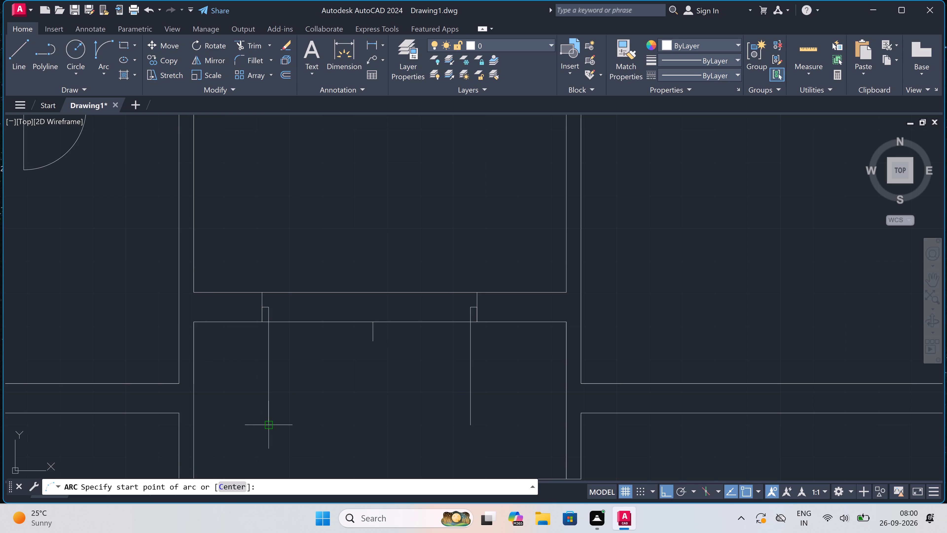
pyautogui.moveTo(269, 425); pyautogui.dragTo(272, 420)
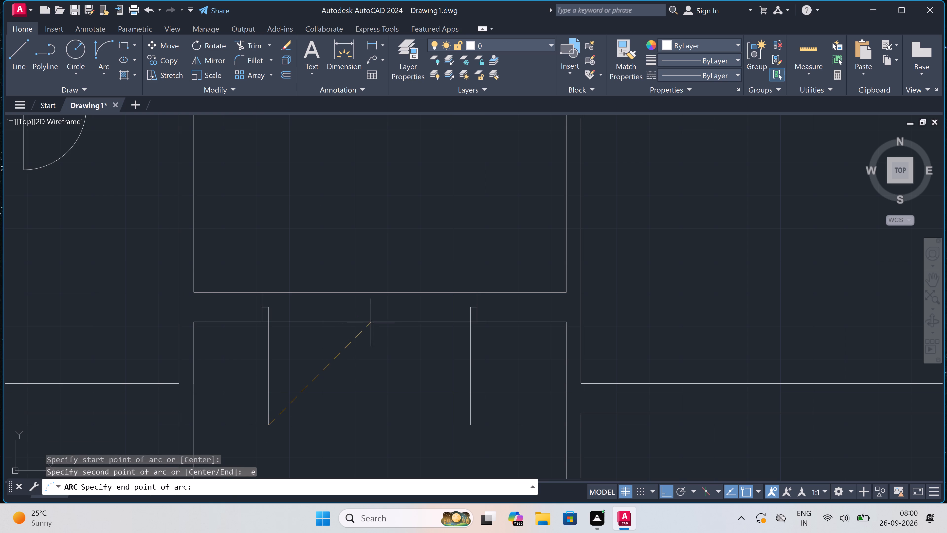
pyautogui.click(372, 320)
pyautogui.click(391, 353)
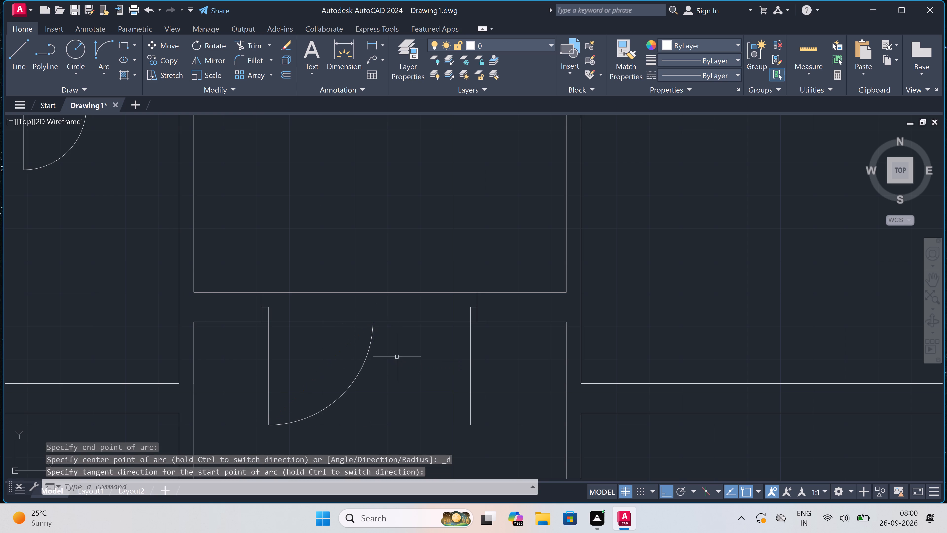
# Draw the east leaf's three-point swing arc from its south end through the marker line's top, ending north of the cross wall.
pyautogui.press('space')
pyautogui.moveTo(472, 424); pyautogui.dragTo(466, 420)
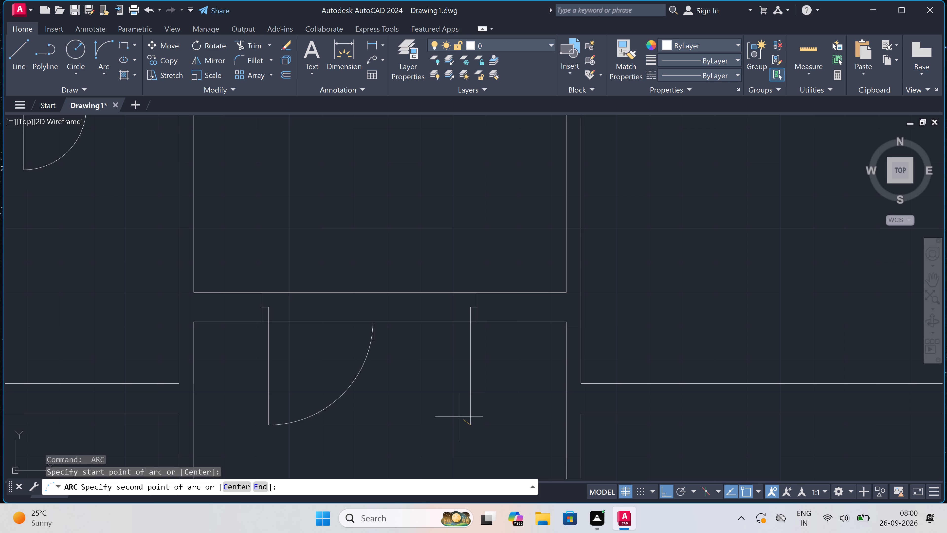
pyautogui.click(374, 323)
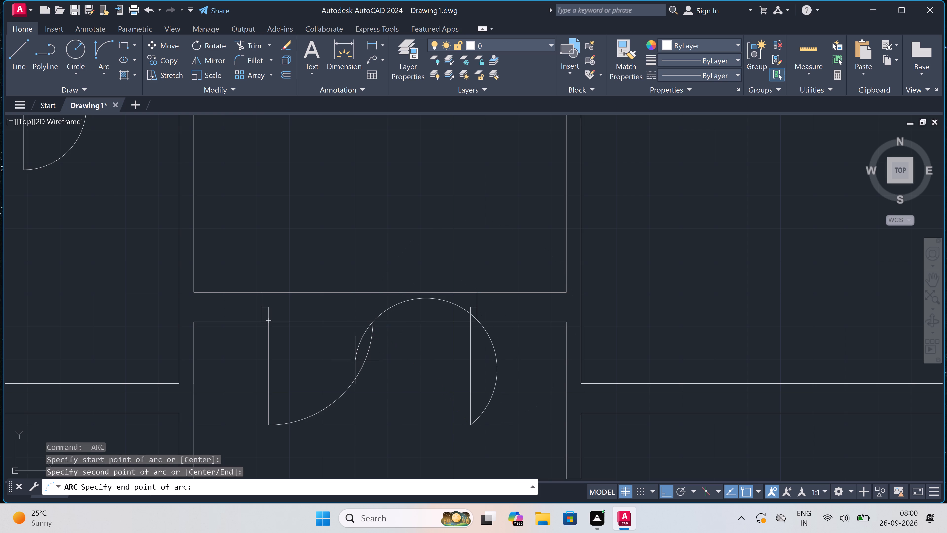
pyautogui.click(389, 265)
# Trim the cross-wall lines between the double door's jambs, the short marker line and the surplus arc north of the opening.
pyautogui.write('tr')
pyautogui.press('space')
pyautogui.moveTo(403, 279); pyautogui.dragTo(400, 288)
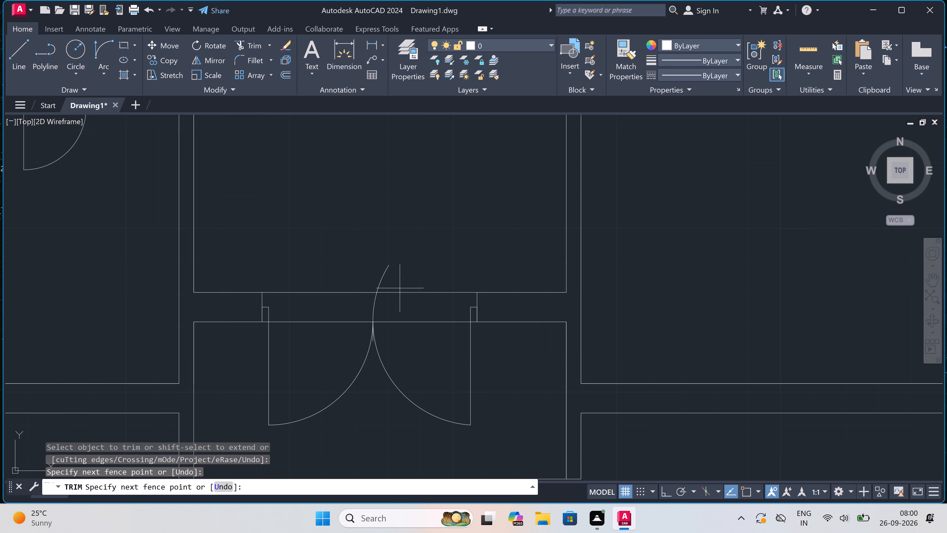
pyautogui.click(323, 363)
pyautogui.scroll(2, 363, 357)
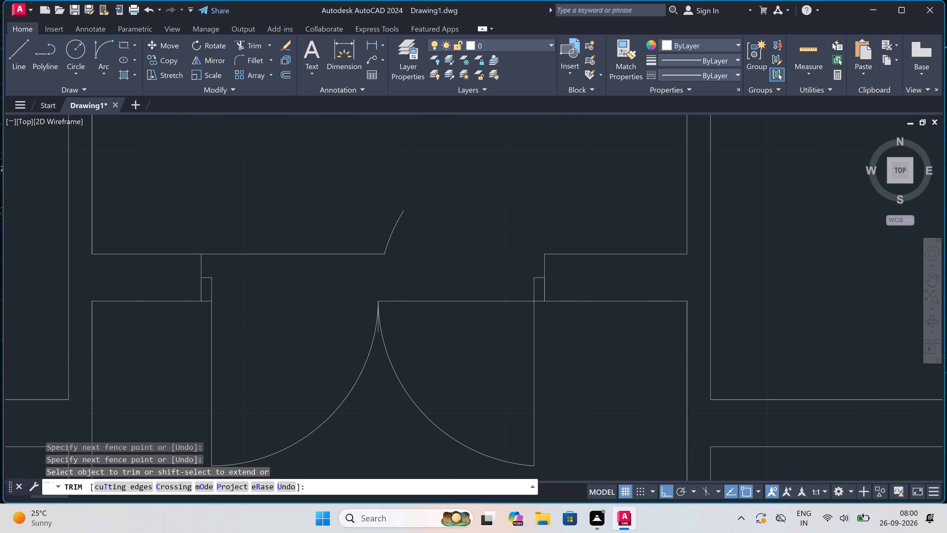
pyautogui.scroll(3, 385, 309)
pyautogui.click(386, 306)
pyautogui.scroll(-4, 386, 306)
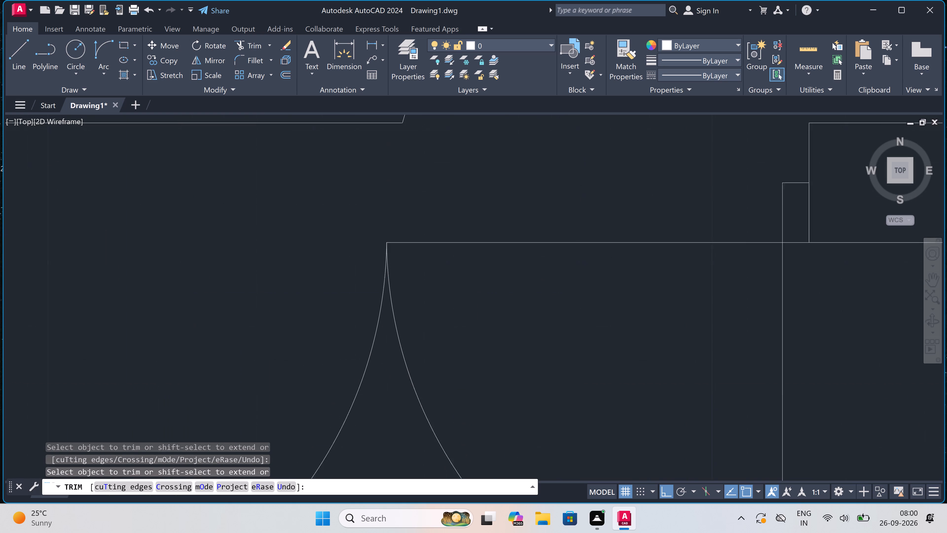
pyautogui.moveTo(417, 292); pyautogui.dragTo(420, 287)
pyautogui.click(389, 154)
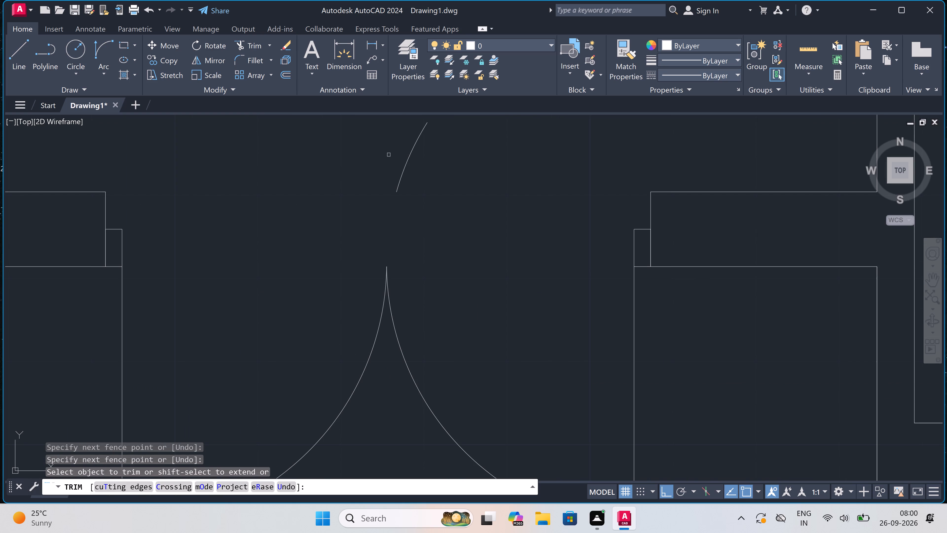
pyautogui.scroll(-4, 388, 157)
pyautogui.moveTo(388, 158); pyautogui.dragTo(392, 160)
pyautogui.click(400, 162)
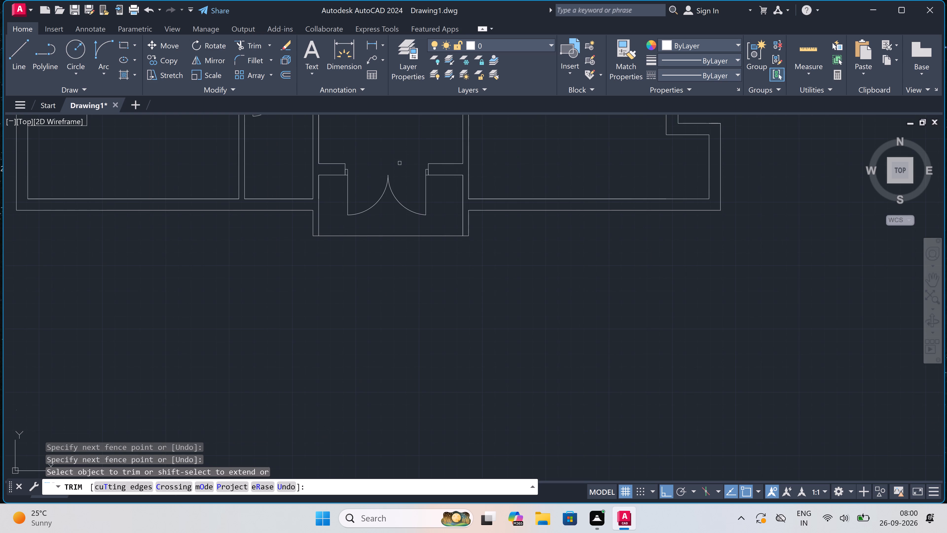
pyautogui.press('Escape')
# Draw a 4' window in the southwest room's west wall: jamb lines across both ends and a glass line along the wall's middle.
pyautogui.scroll(-2, 374, 279)
pyautogui.scroll(-2, 368, 307)
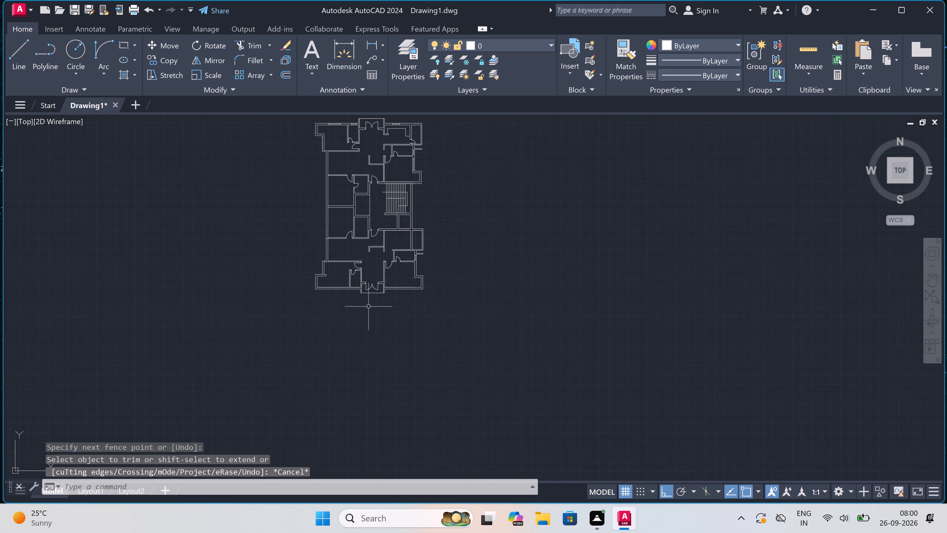
pyautogui.scroll(2, 328, 254)
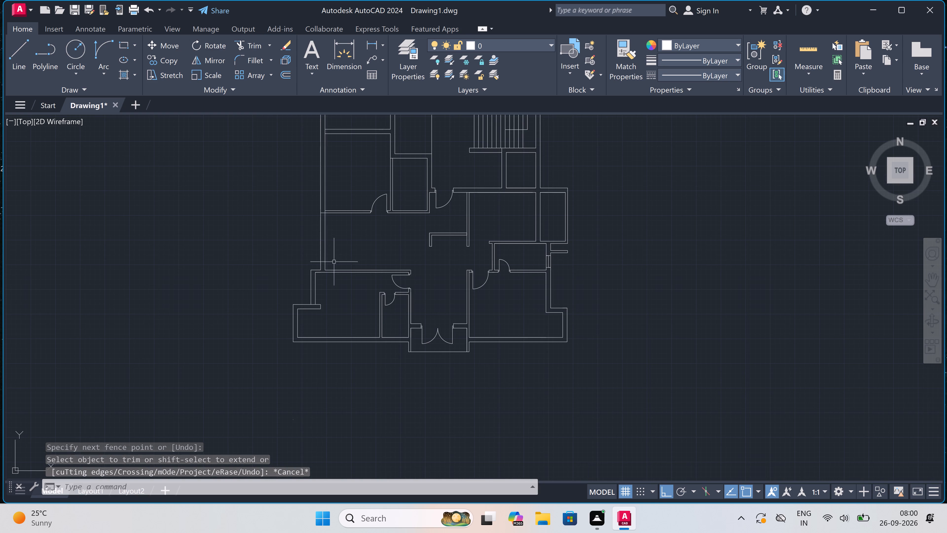
pyautogui.scroll(2, 334, 312)
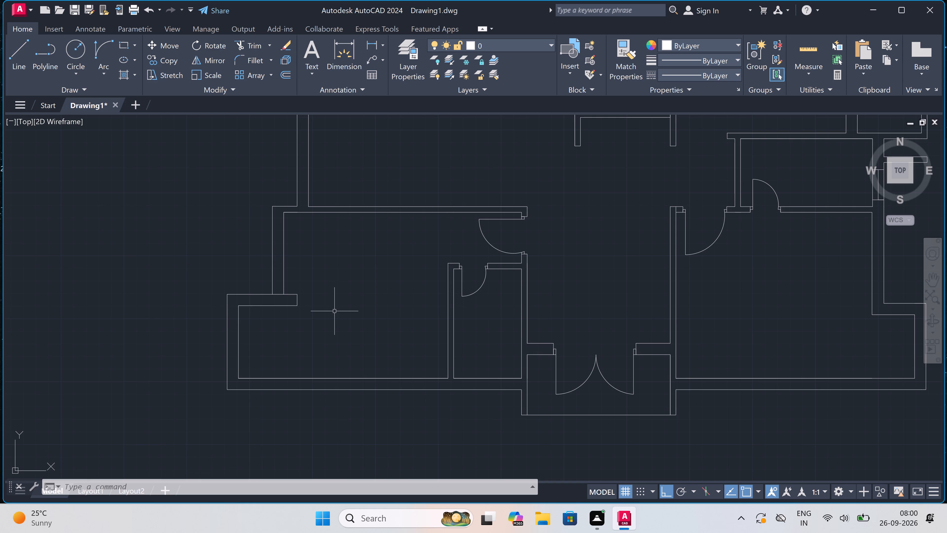
pyautogui.write('l')
pyautogui.press('space')
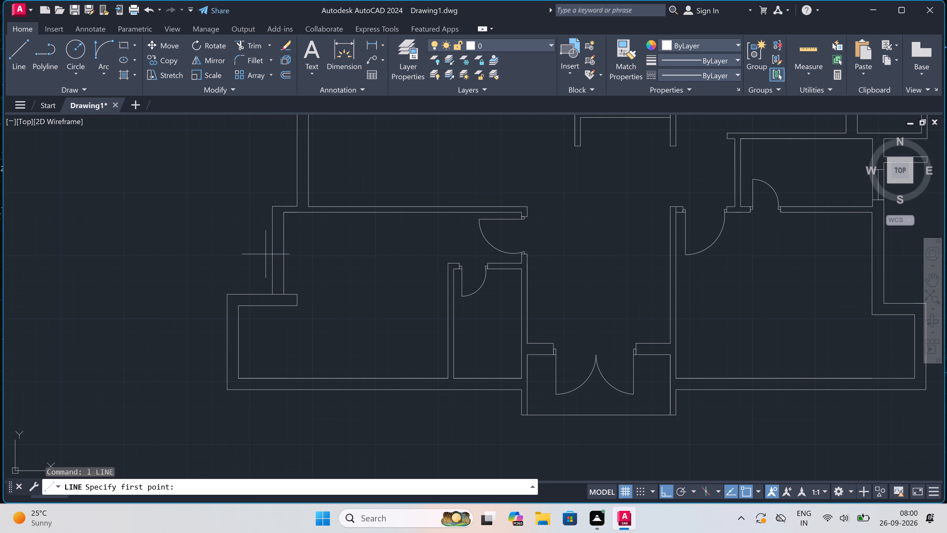
pyautogui.scroll(2, 266, 227)
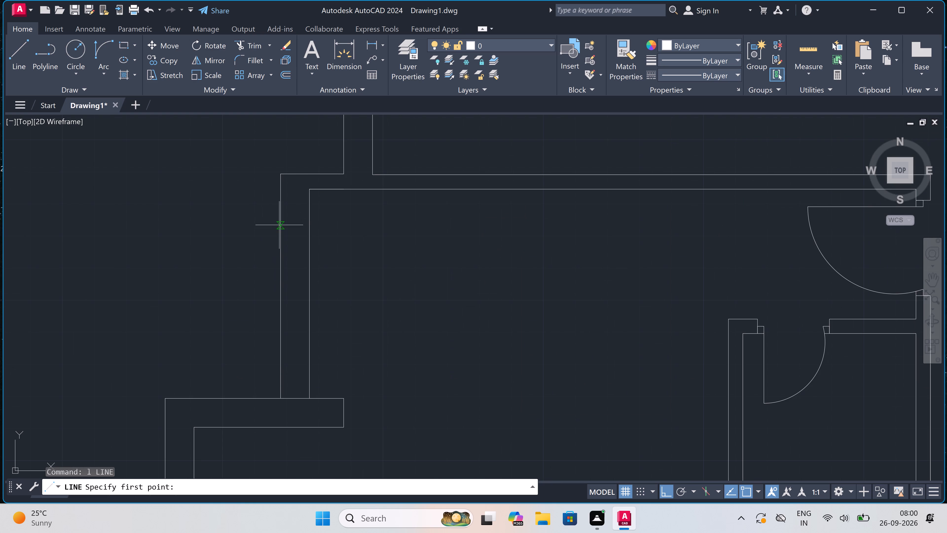
pyautogui.click(281, 216)
pyautogui.click(307, 215)
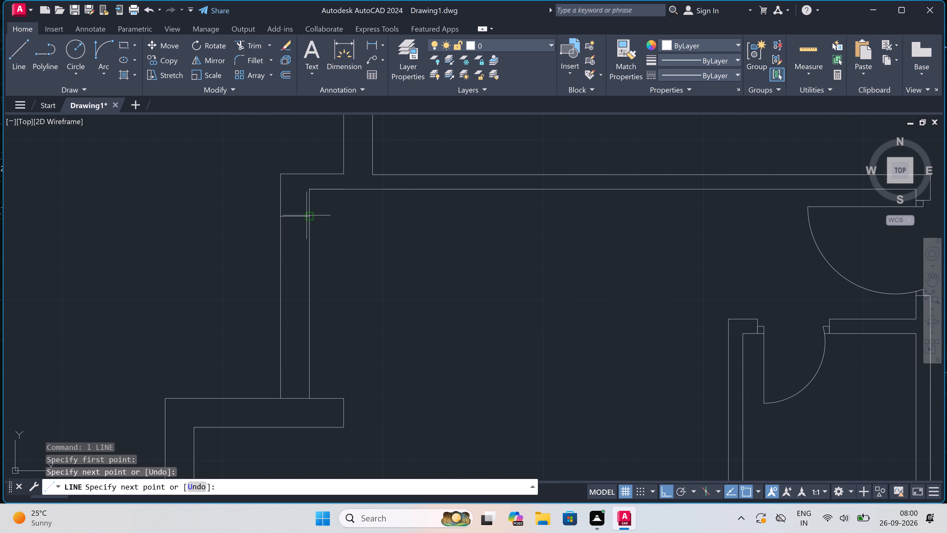
pyautogui.click(295, 220)
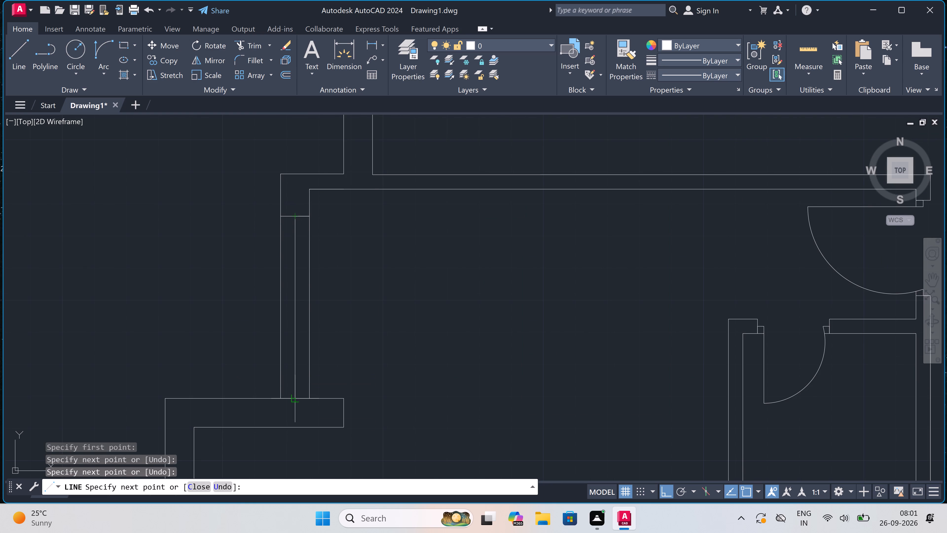
pyautogui.write("4'")
pyautogui.press('space')
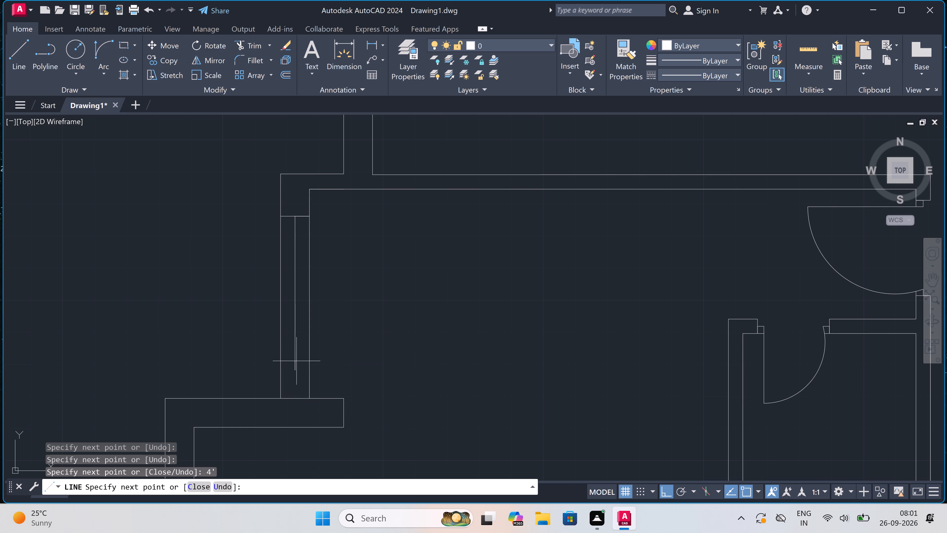
pyautogui.click(312, 369)
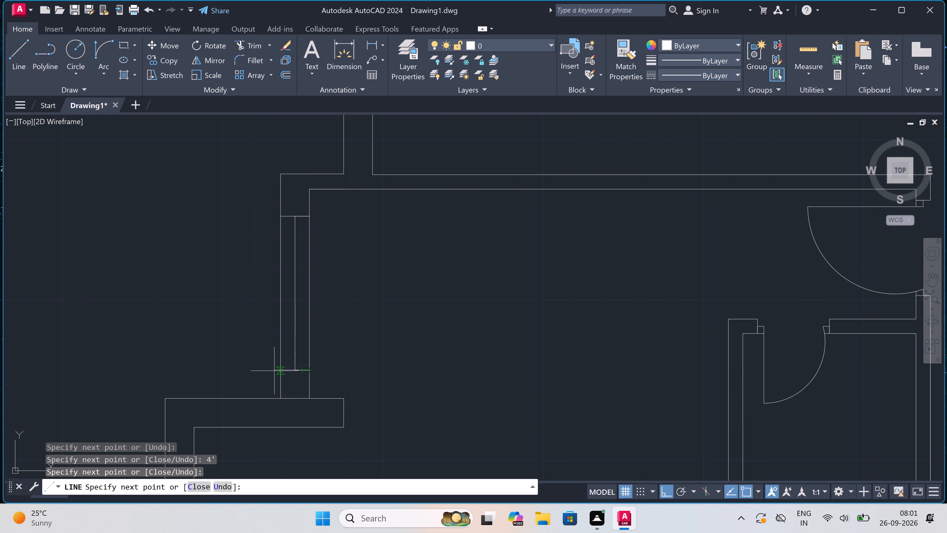
pyautogui.click(283, 368)
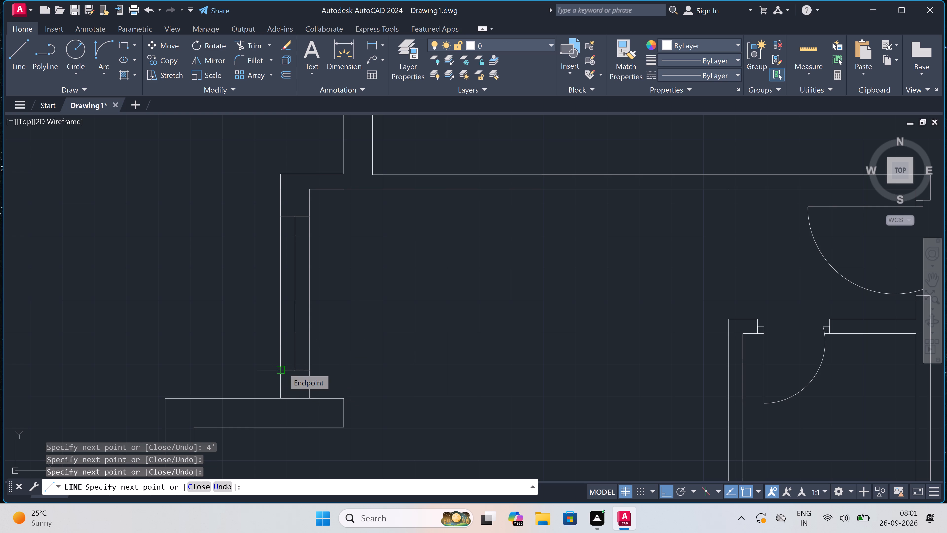
pyautogui.press('Escape')
# Draw a 4' window in the southeast room's east wall, running north from just above the wall's jog, with end jambs and a middle line.
pyautogui.press('space')
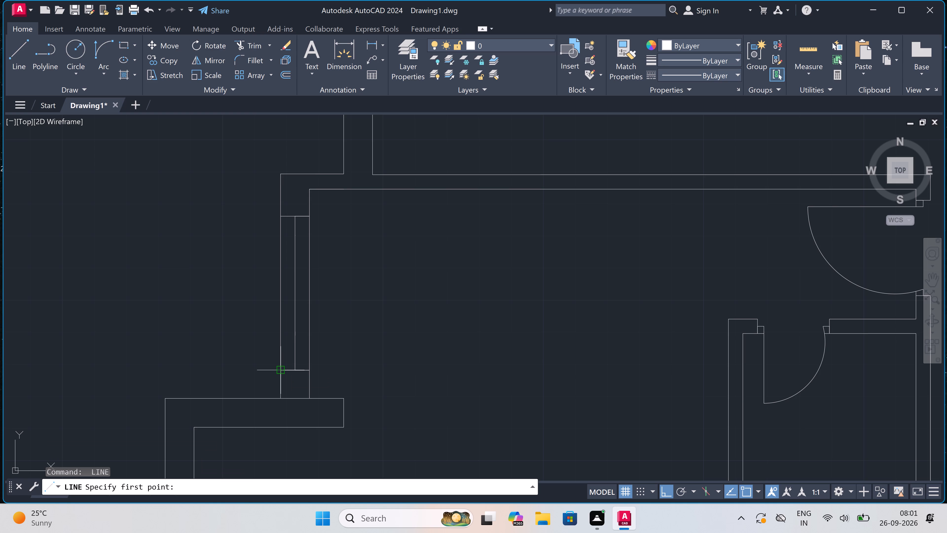
pyautogui.scroll(-5, 274, 370)
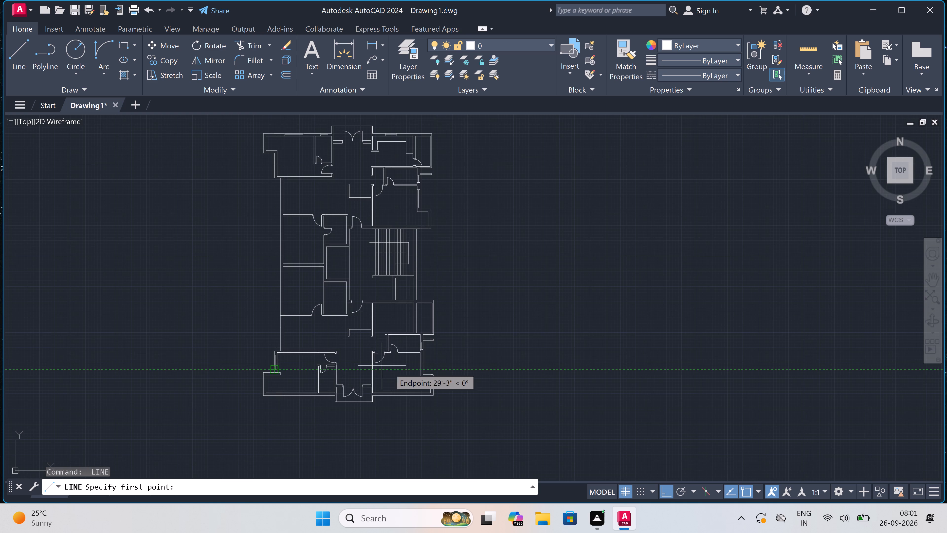
pyautogui.scroll(2, 391, 369)
pyautogui.scroll(2, 445, 376)
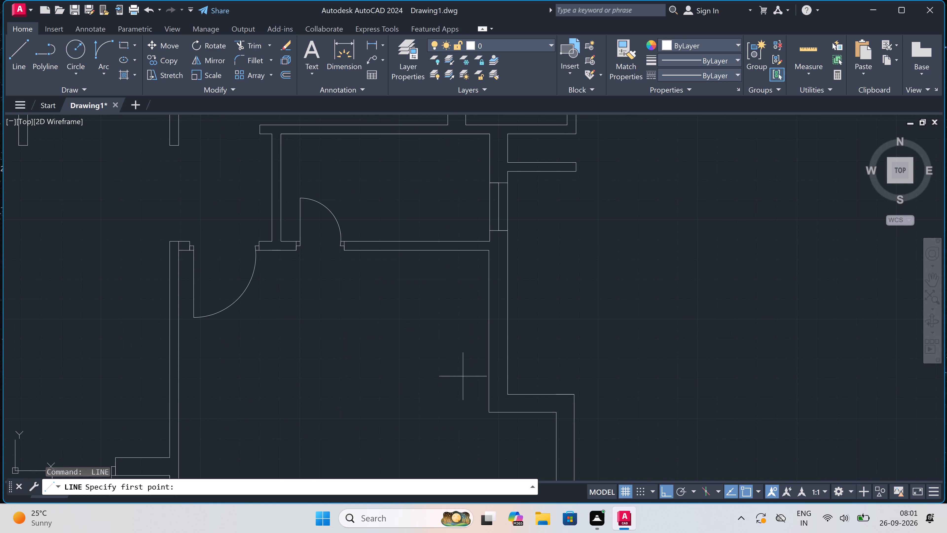
pyautogui.click(489, 380)
pyautogui.click(509, 380)
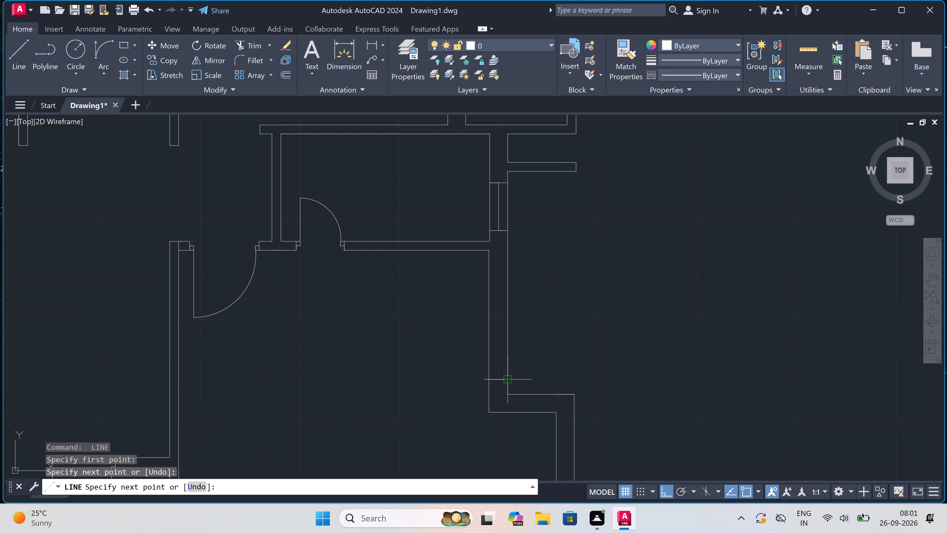
pyautogui.click(496, 383)
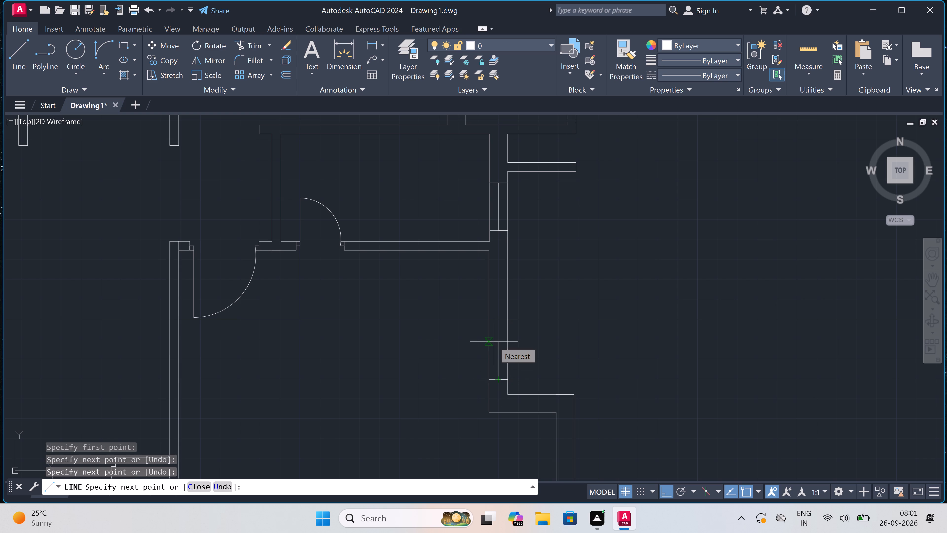
pyautogui.press('5')
pyautogui.press('BackSpace')
pyautogui.press('4')
pyautogui.write("'")
pyautogui.press('space')
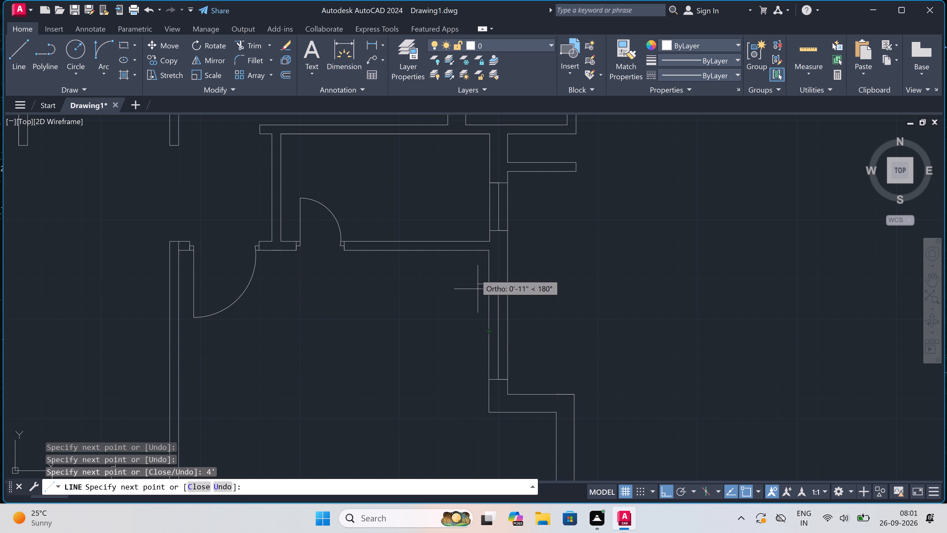
pyautogui.click(483, 283)
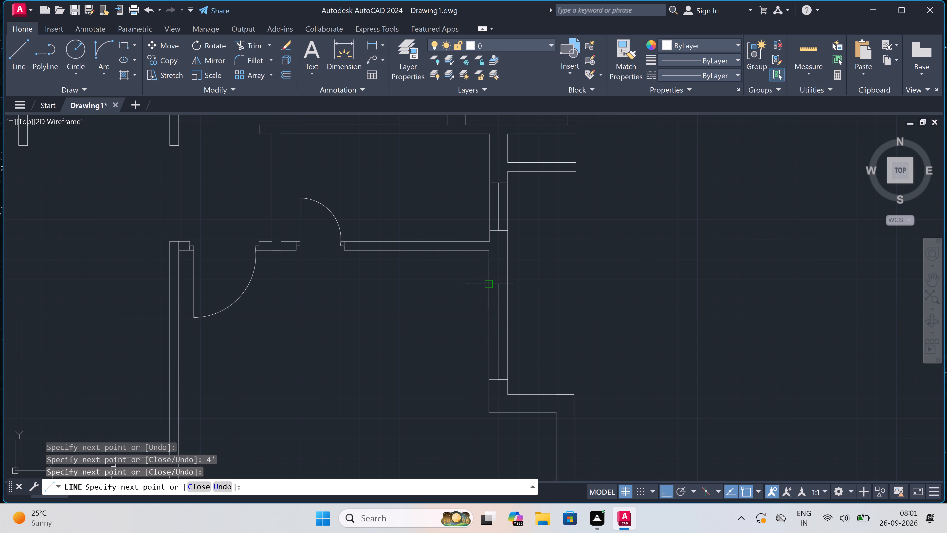
pyautogui.click(505, 286)
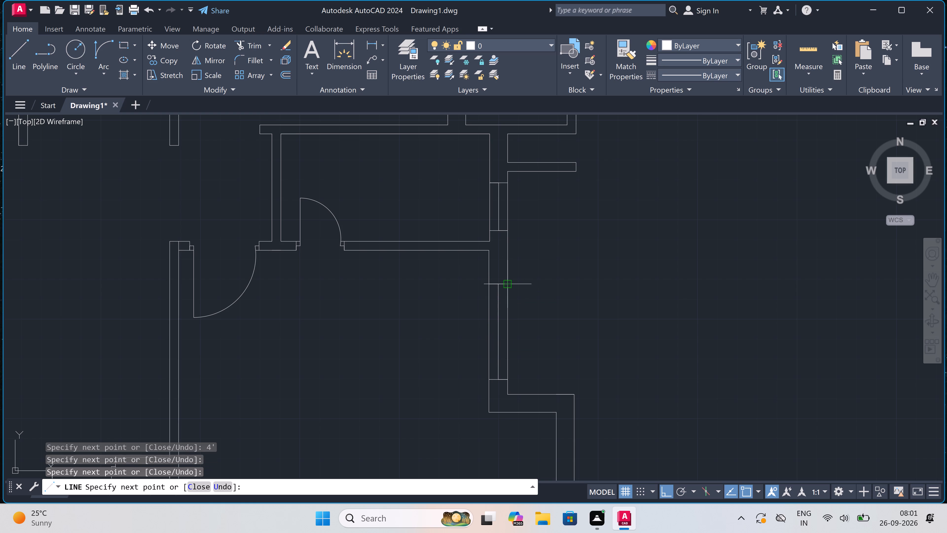
pyautogui.press('Escape')
# Draw the bay's outer outline beyond the west wall: 4'4.5" west from the cross-wall corner, south past the next cross wall, east to the southwest room's wall.
pyautogui.press('space')
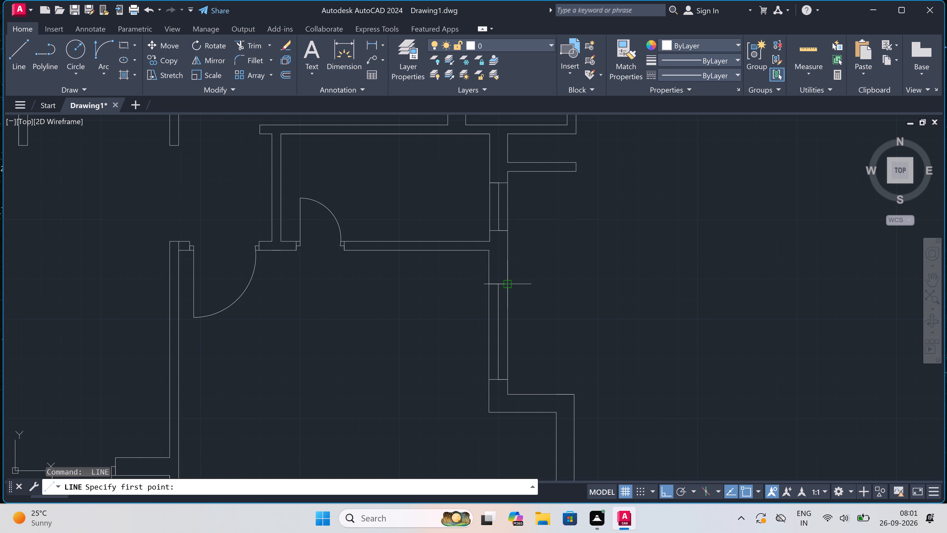
pyautogui.scroll(-3, 445, 271)
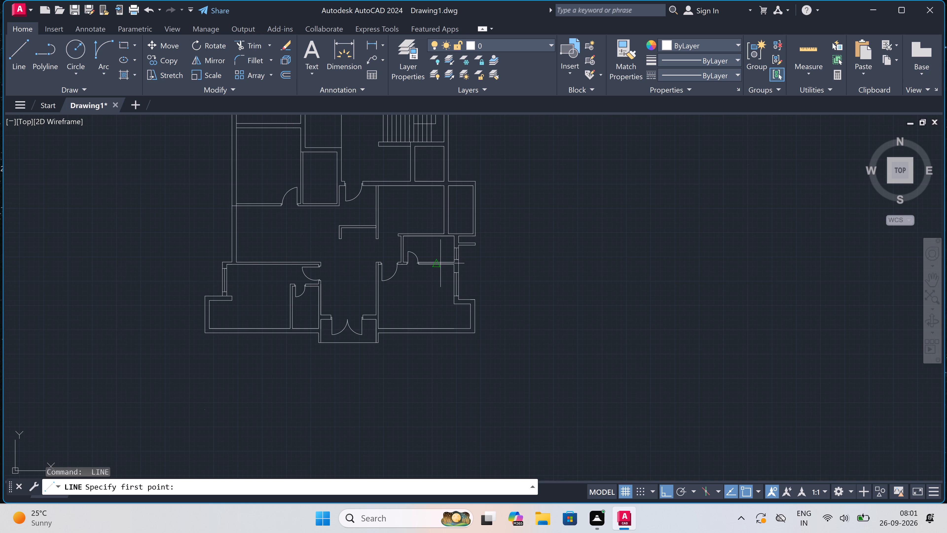
pyautogui.scroll(-1, 443, 255)
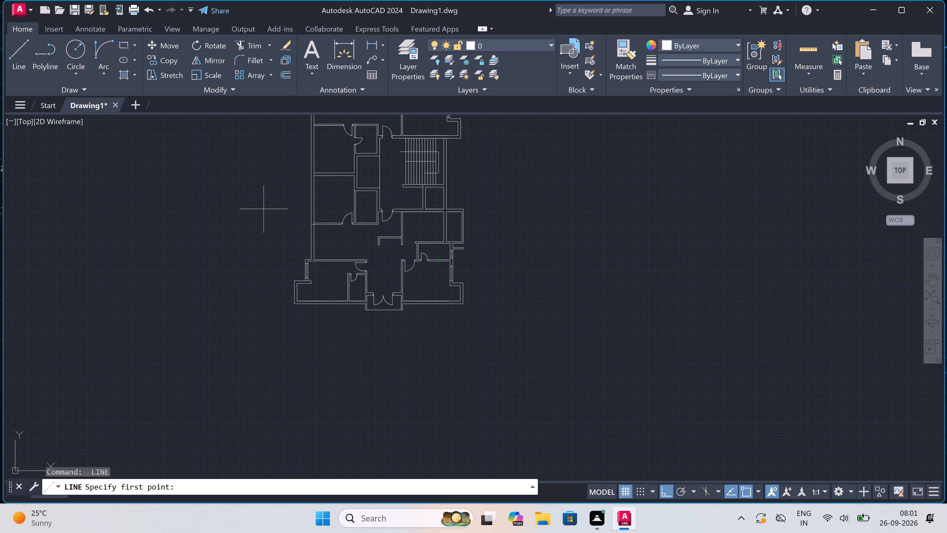
pyautogui.scroll(2, 284, 223)
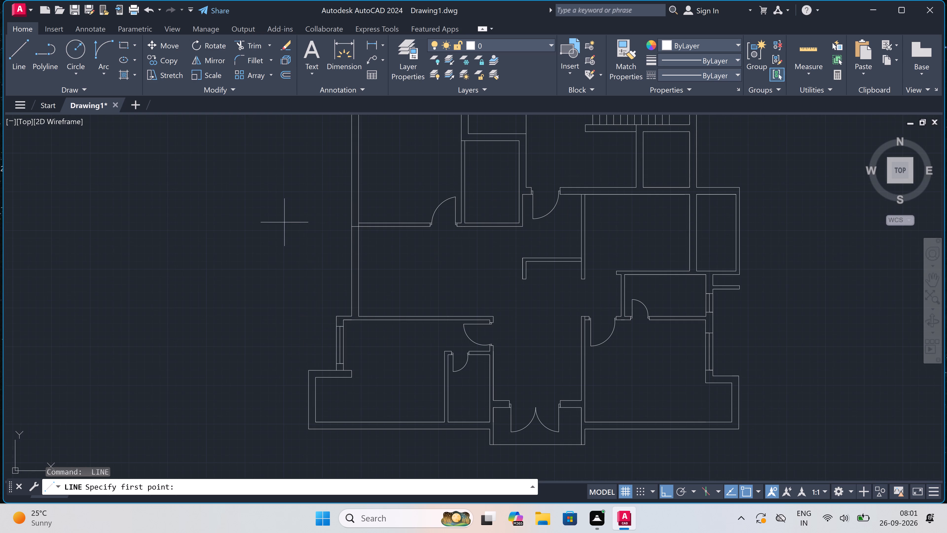
pyautogui.scroll(1, 355, 221)
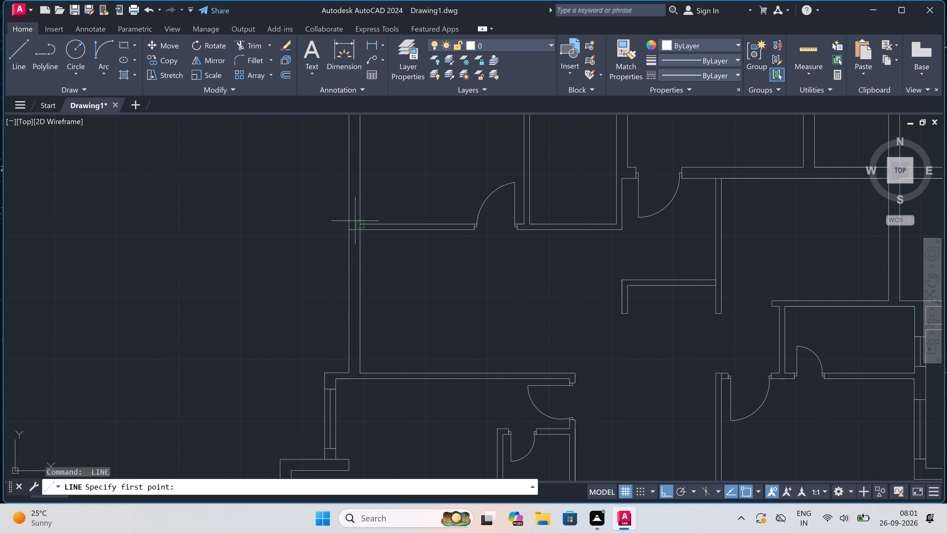
pyautogui.moveTo(359, 223); pyautogui.dragTo(356, 223)
pyautogui.scroll(-1, 320, 220)
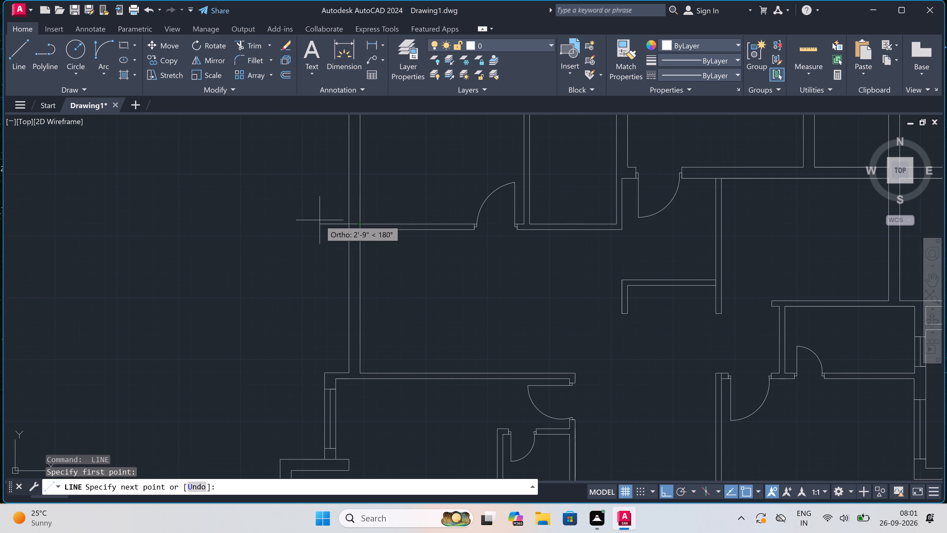
pyautogui.scroll(-5, 320, 220)
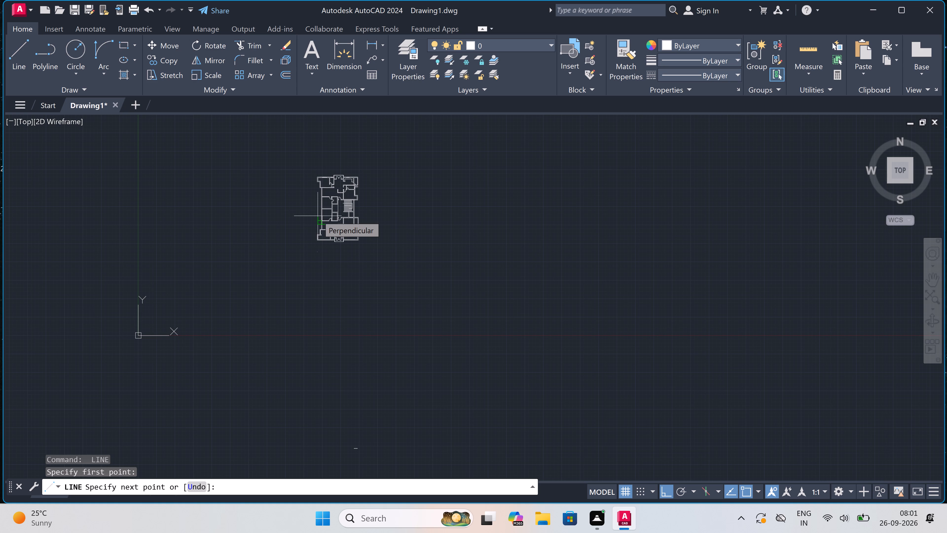
pyautogui.scroll(4, 312, 215)
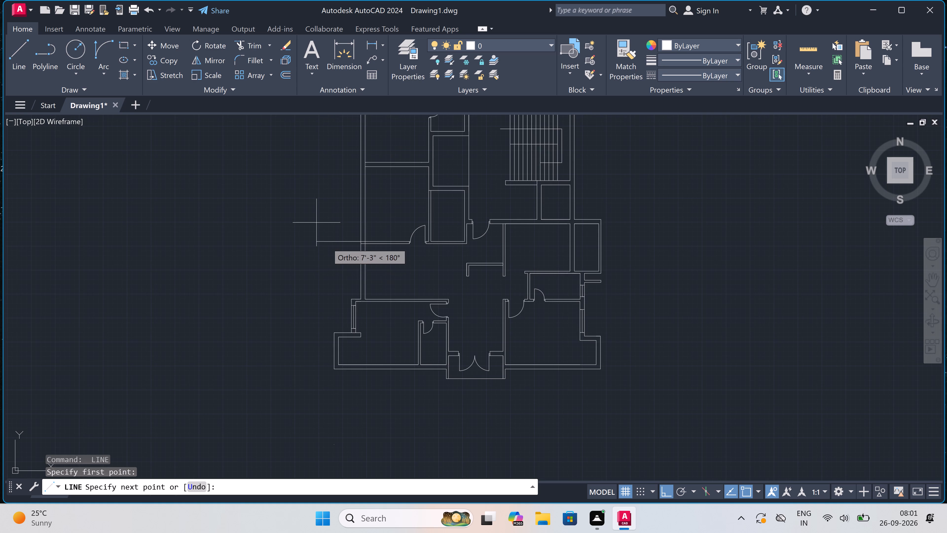
pyautogui.scroll(2, 332, 253)
pyautogui.write("4'4.")
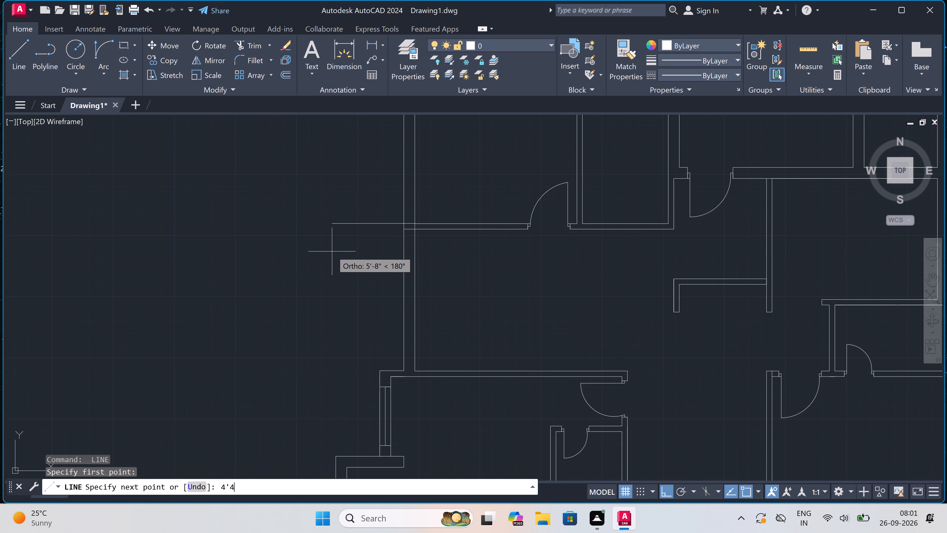
pyautogui.write('5"')
pyautogui.press('space')
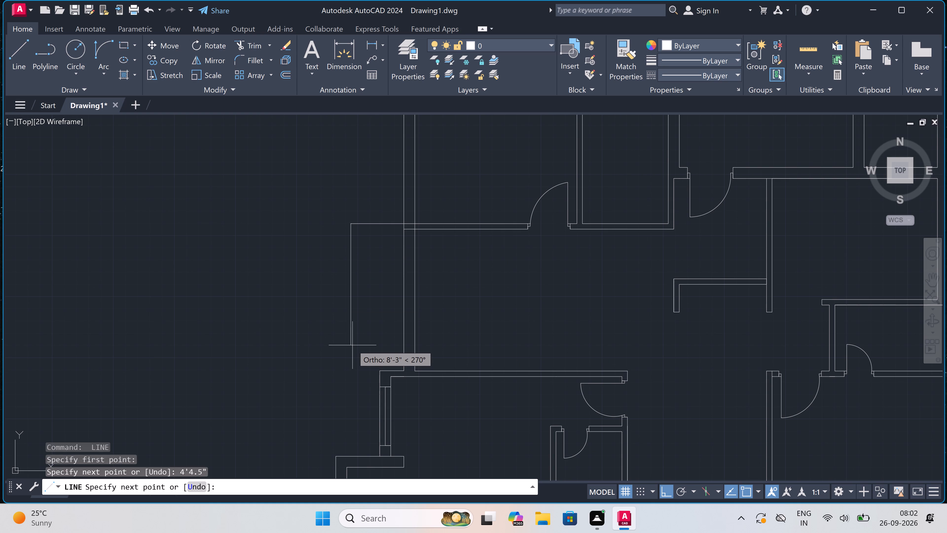
pyautogui.doubleClick(358, 381)
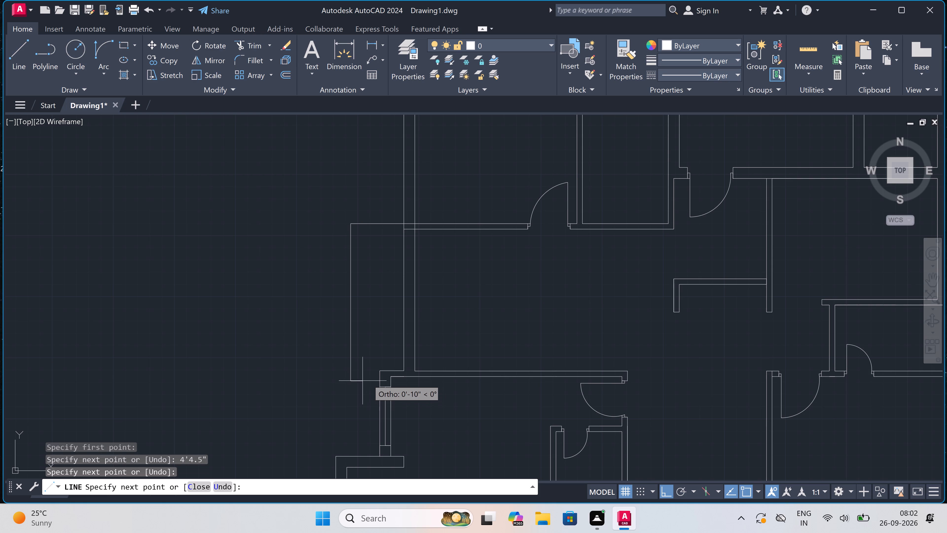
pyautogui.scroll(2, 376, 381)
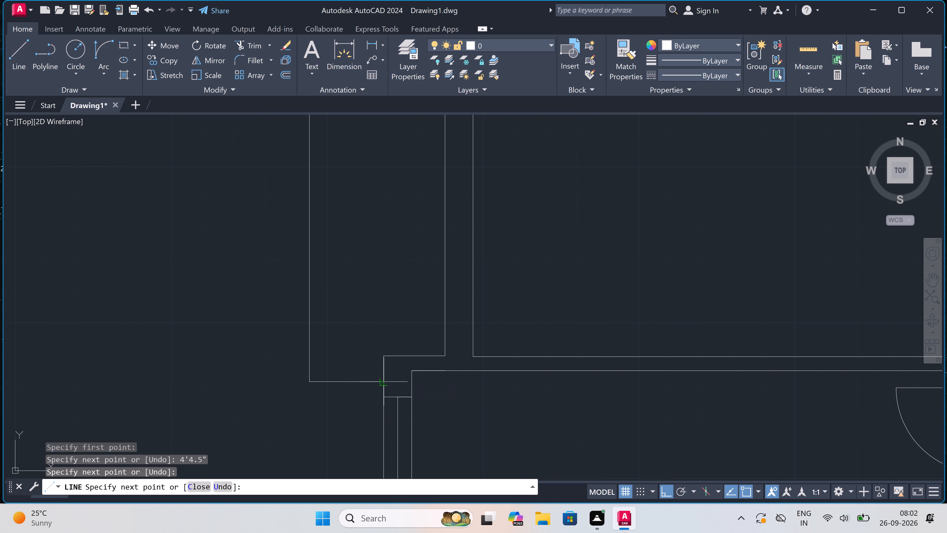
pyautogui.click(382, 380)
# Draw the bay's inner outline 4.5" inside its south, west and north outer lines, ending at the west wall's outer face.
pyautogui.write('4.5"')
pyautogui.press('space')
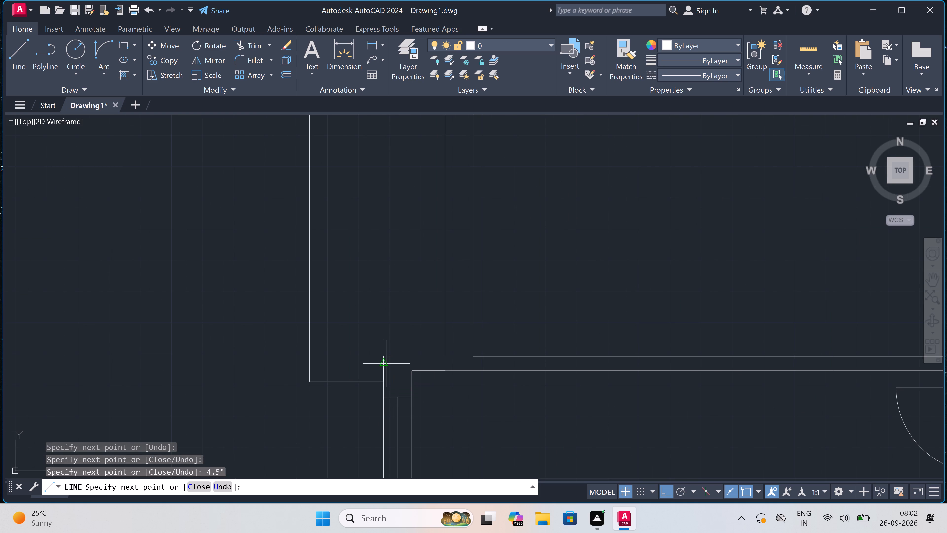
pyautogui.click(312, 365)
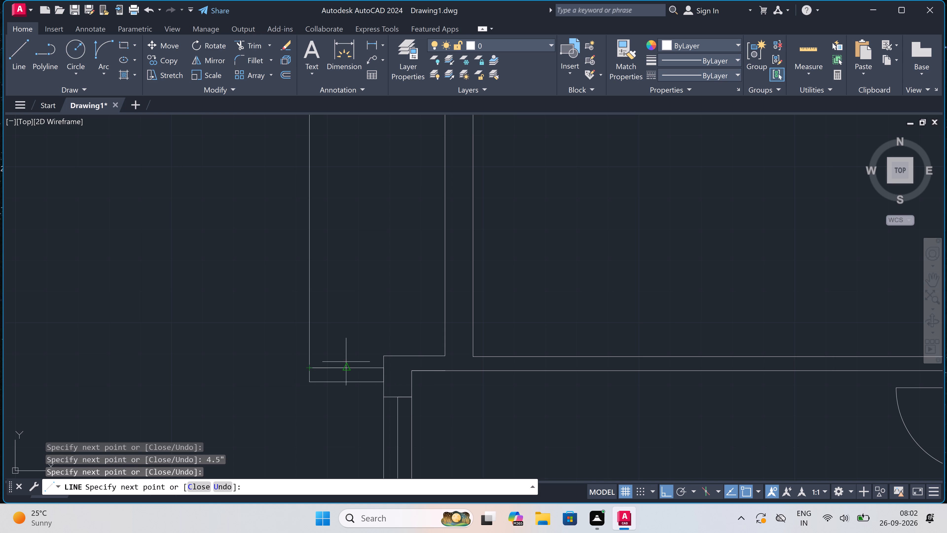
pyautogui.write('4.5"')
pyautogui.press('space')
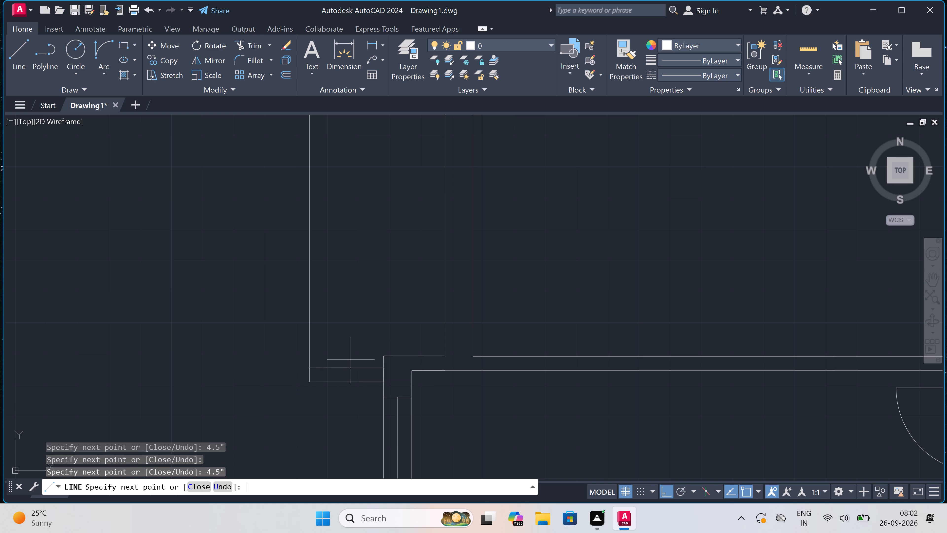
pyautogui.scroll(-3, 346, 355)
pyautogui.scroll(3, 327, 218)
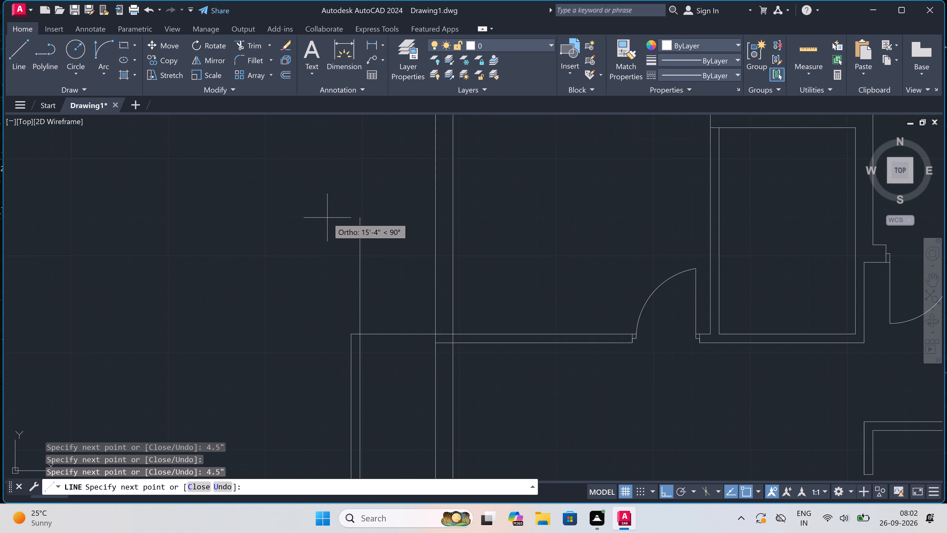
pyautogui.scroll(-5, 368, 347)
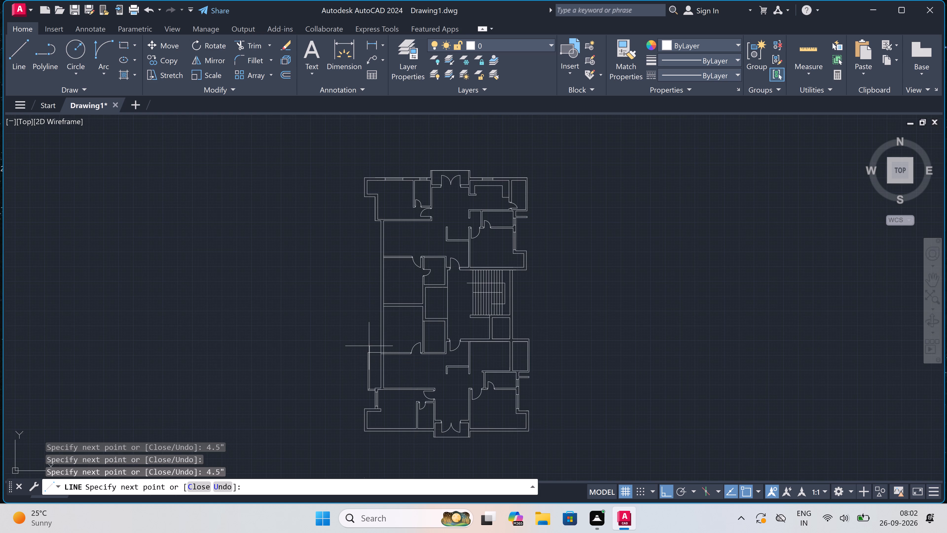
pyautogui.scroll(4, 374, 363)
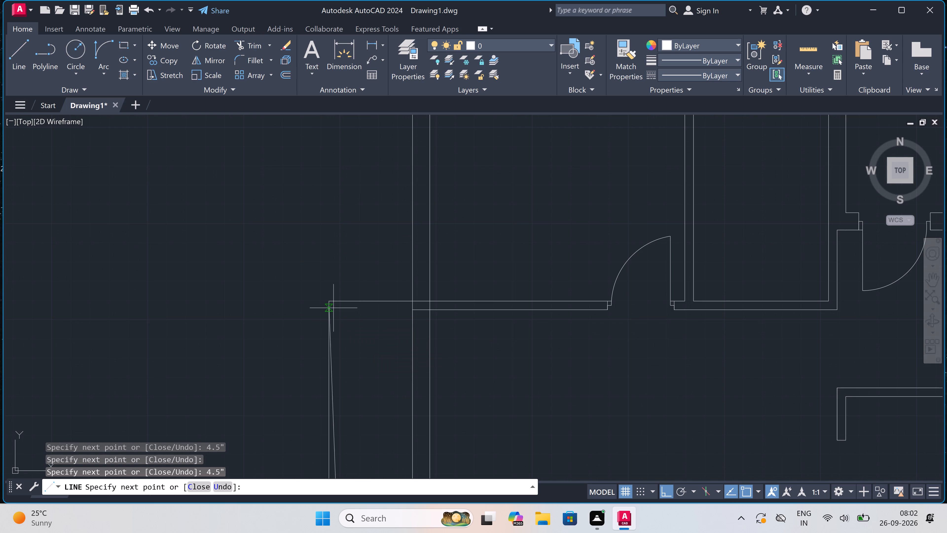
pyautogui.scroll(2, 333, 306)
pyautogui.moveTo(340, 293); pyautogui.dragTo(341, 296)
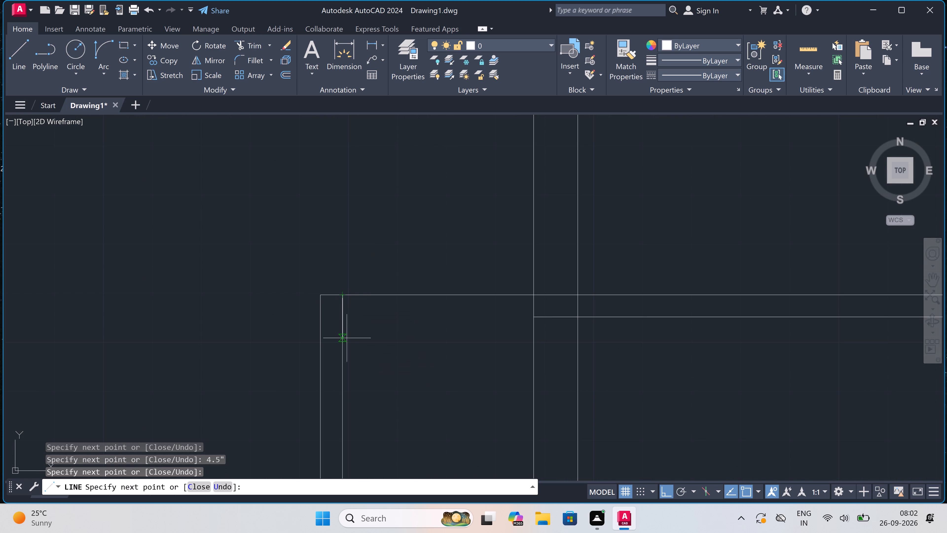
pyautogui.write('4.5"')
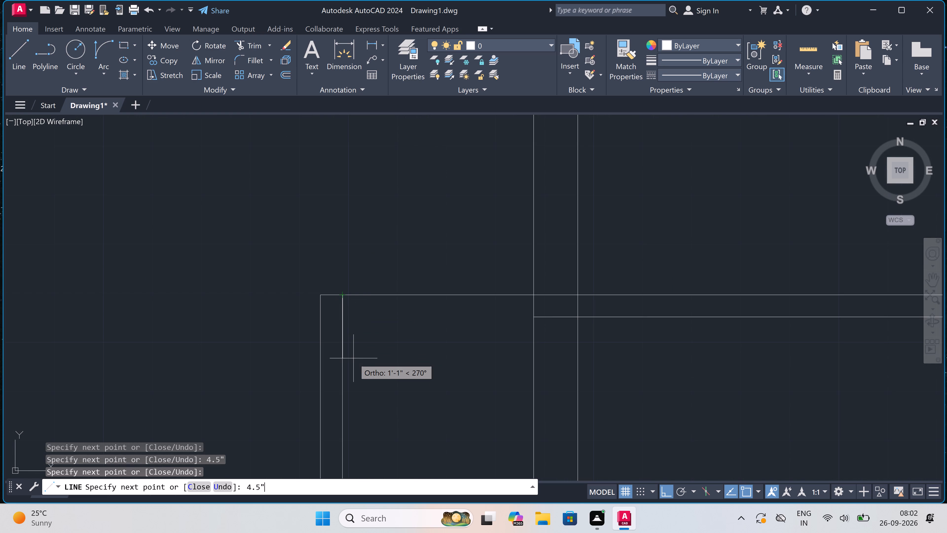
pyautogui.press('space')
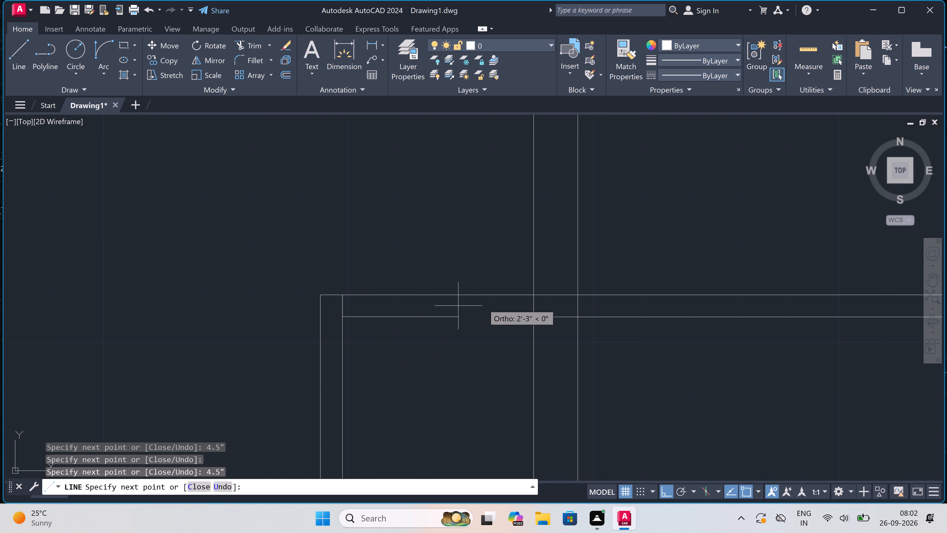
pyautogui.click(535, 315)
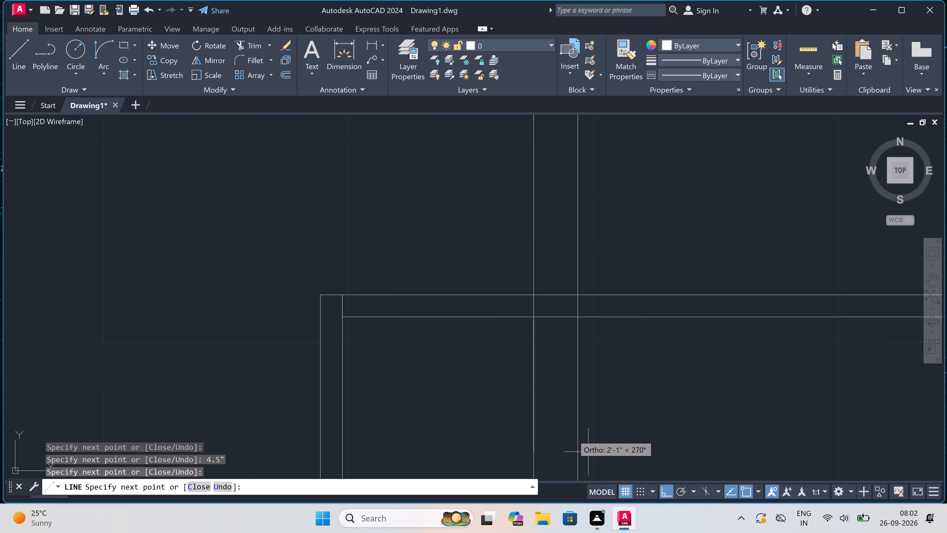
pyautogui.press('Escape')
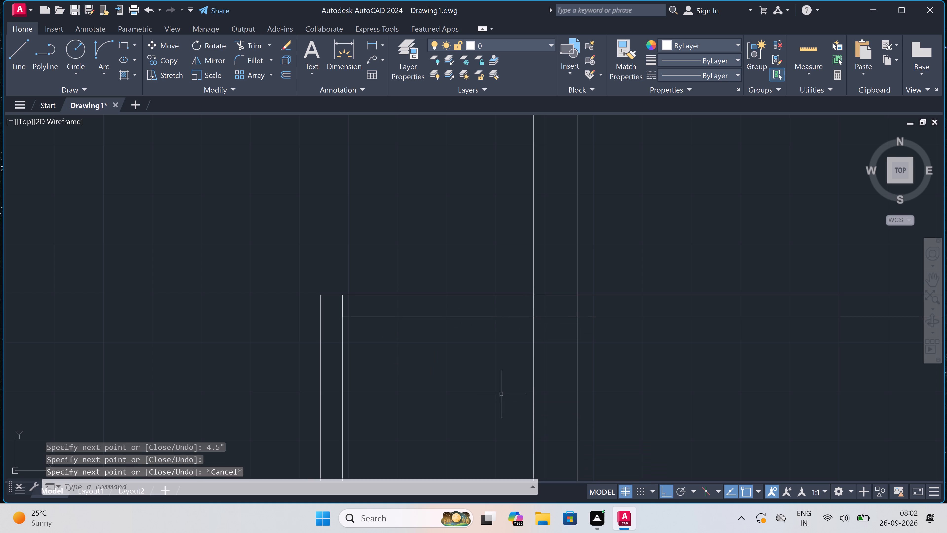
# Trim the cross-wall lines inside the west wall's thickness and the overlapping stubs at the bay's northwest and southwest corners.
pyautogui.write('tr')
pyautogui.press('space')
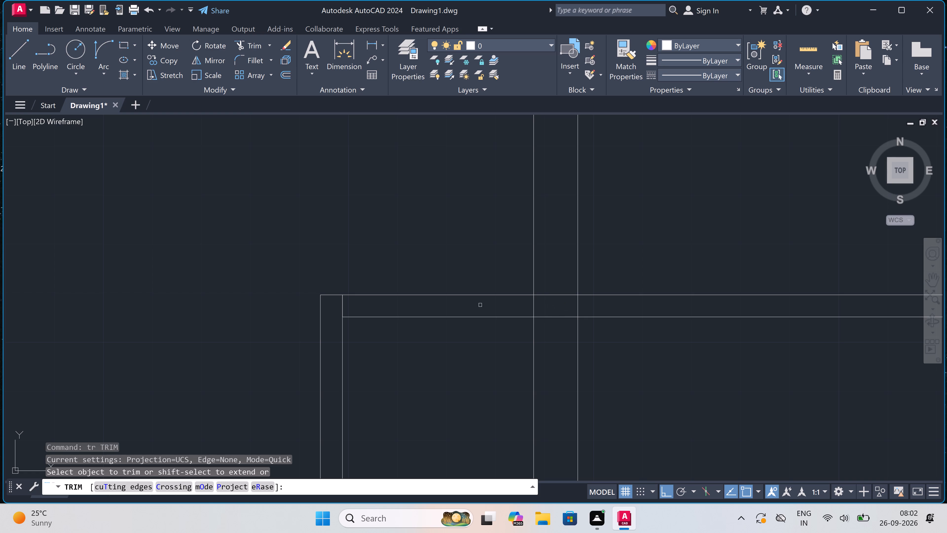
pyautogui.click(556, 267)
pyautogui.moveTo(556, 272); pyautogui.dragTo(556, 275)
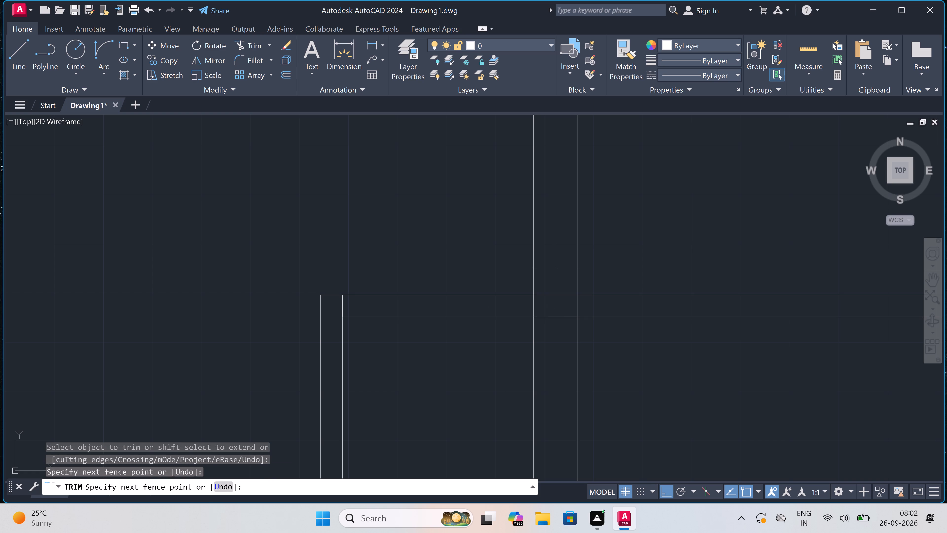
pyautogui.moveTo(557, 366); pyautogui.dragTo(557, 361)
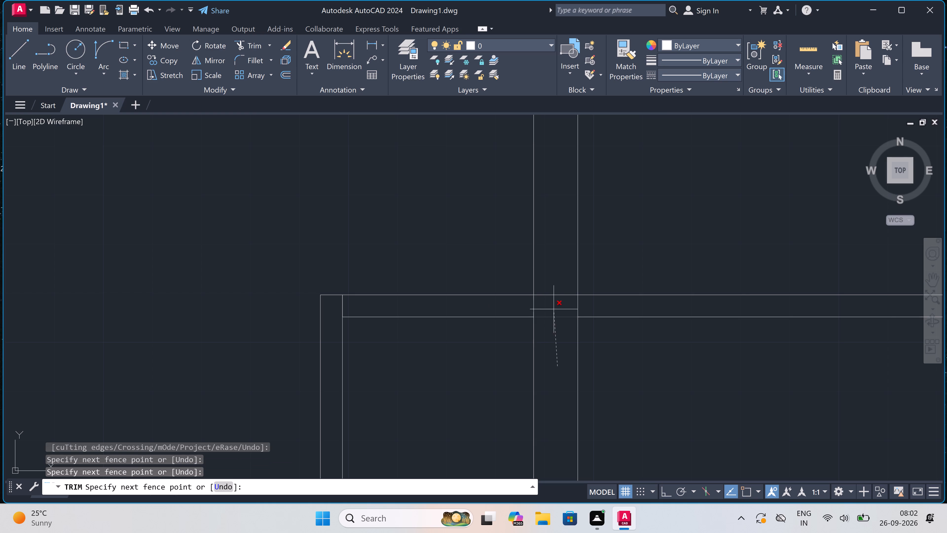
pyautogui.click(556, 279)
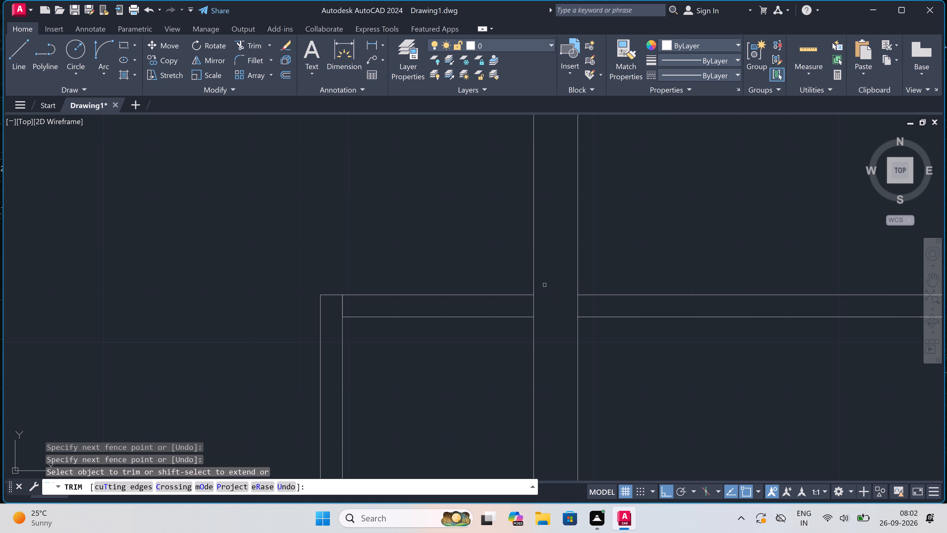
pyautogui.click(416, 306)
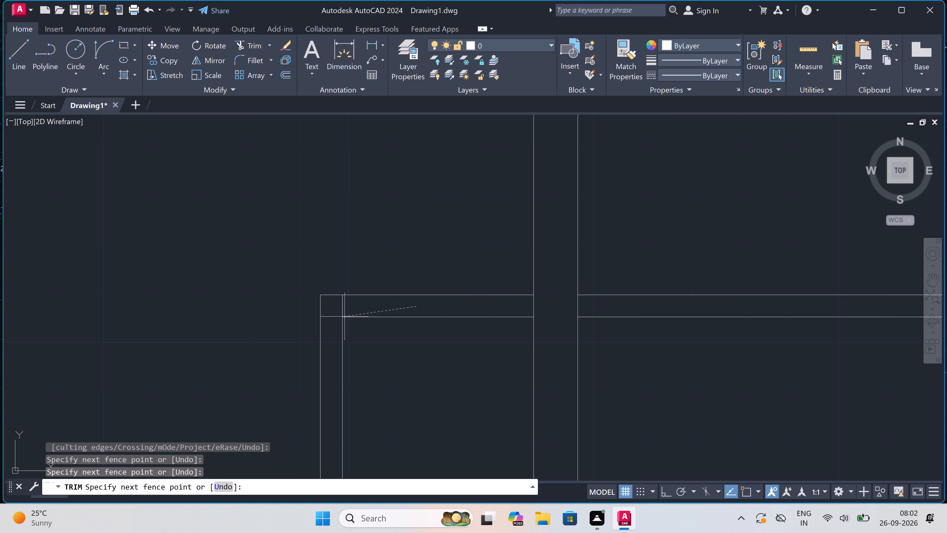
pyautogui.click(326, 311)
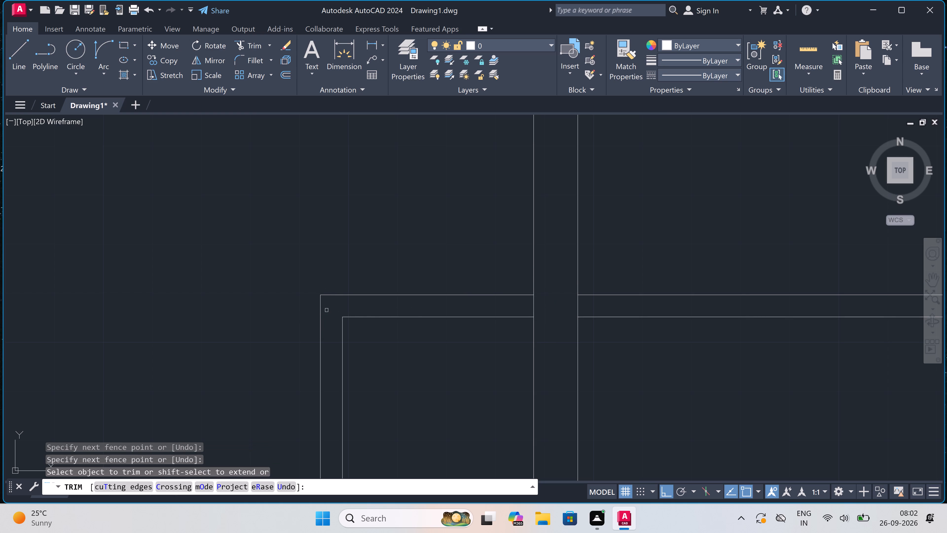
pyautogui.scroll(-4, 327, 310)
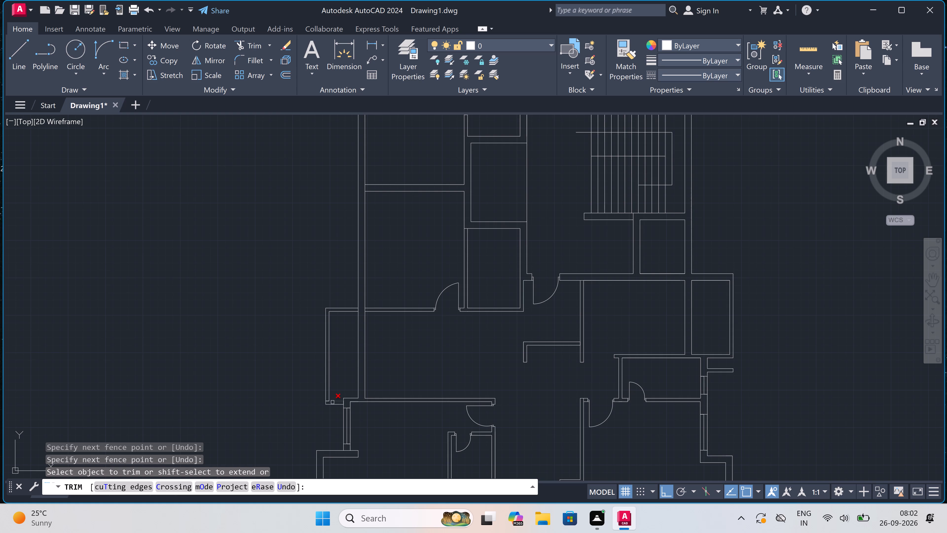
pyautogui.scroll(3, 334, 405)
pyautogui.scroll(1, 307, 379)
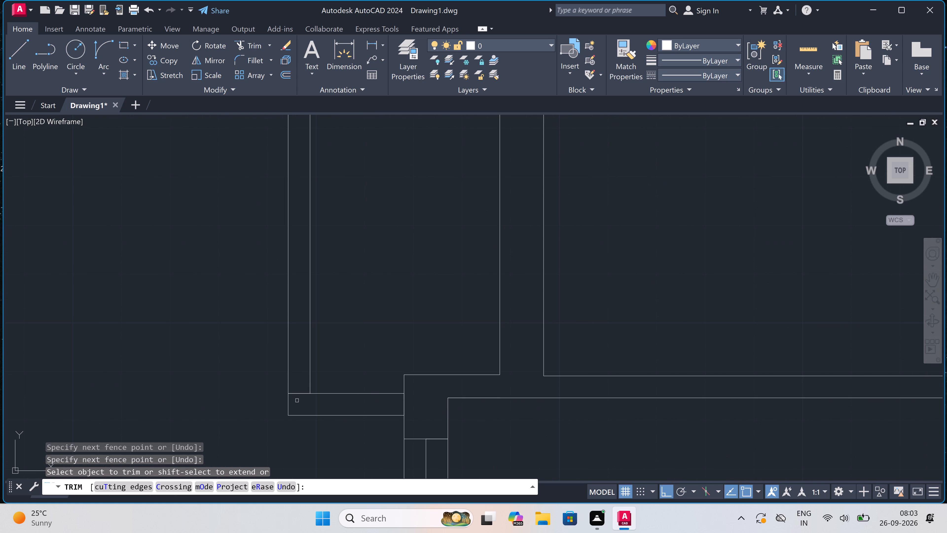
pyautogui.click(297, 400)
pyautogui.click(299, 385)
pyautogui.press('Escape')
# Draw a short jamb line across the west wall's thickness, just south of the bay's north wall.
pyautogui.scroll(-2, 364, 399)
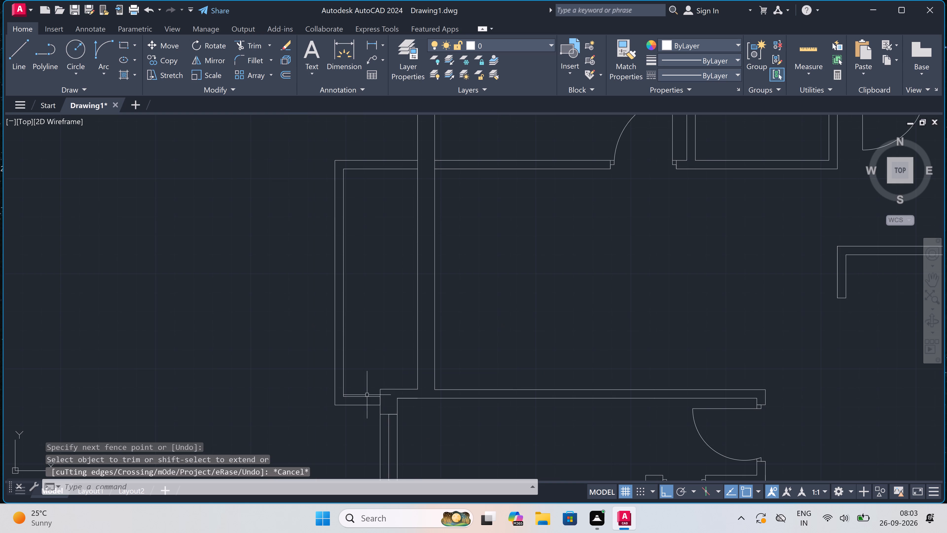
pyautogui.write('l')
pyautogui.press('space')
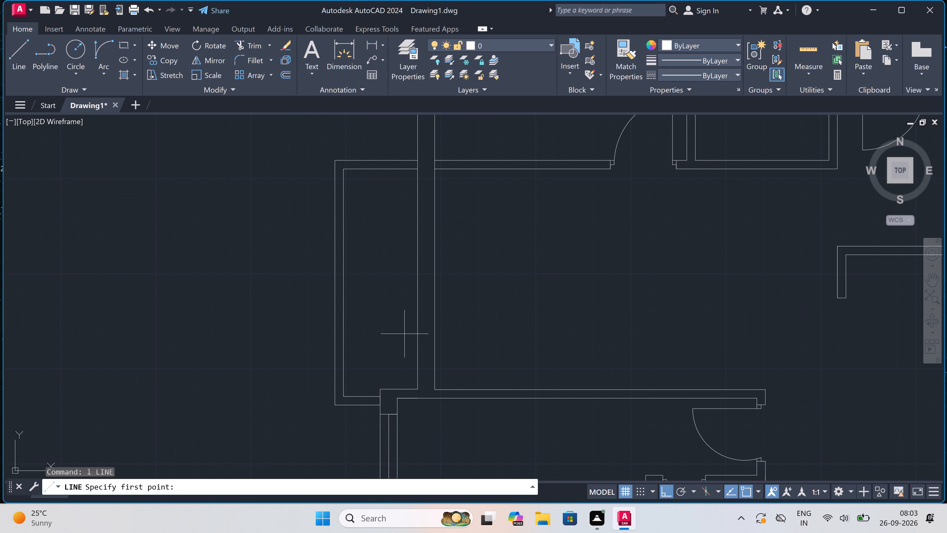
pyautogui.click(417, 196)
pyautogui.click(432, 195)
pyautogui.press('Escape')
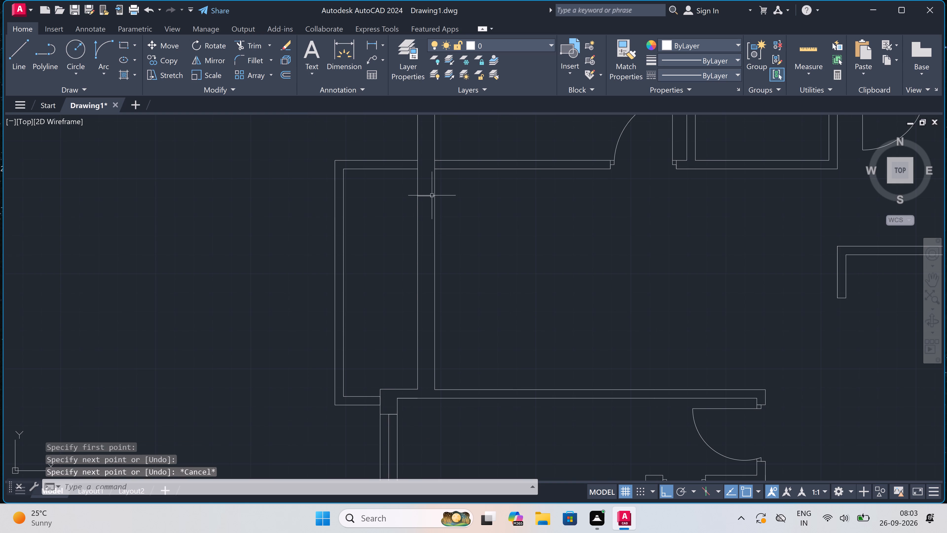
# Draw a second jamb line across the west wall's thickness, a short distance north of the bay's south wall.
pyautogui.press('space')
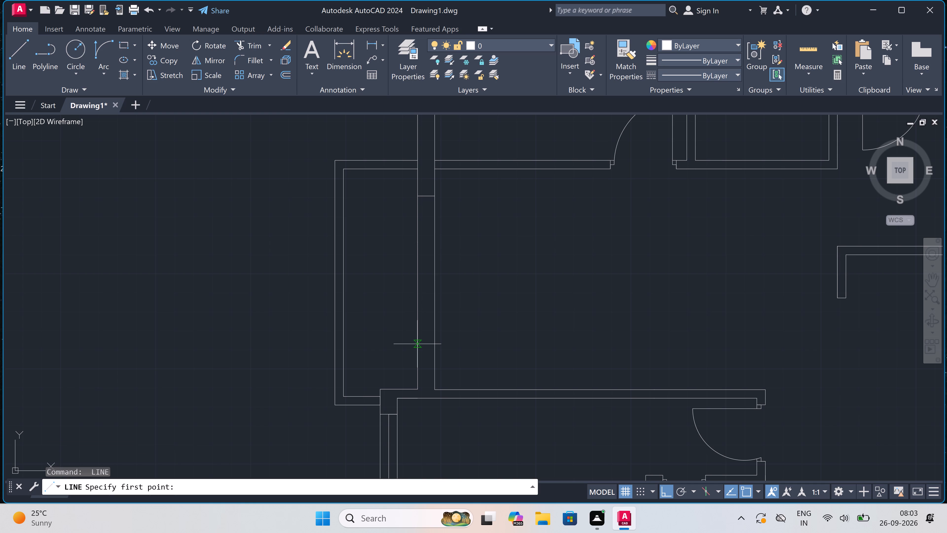
pyautogui.click(416, 349)
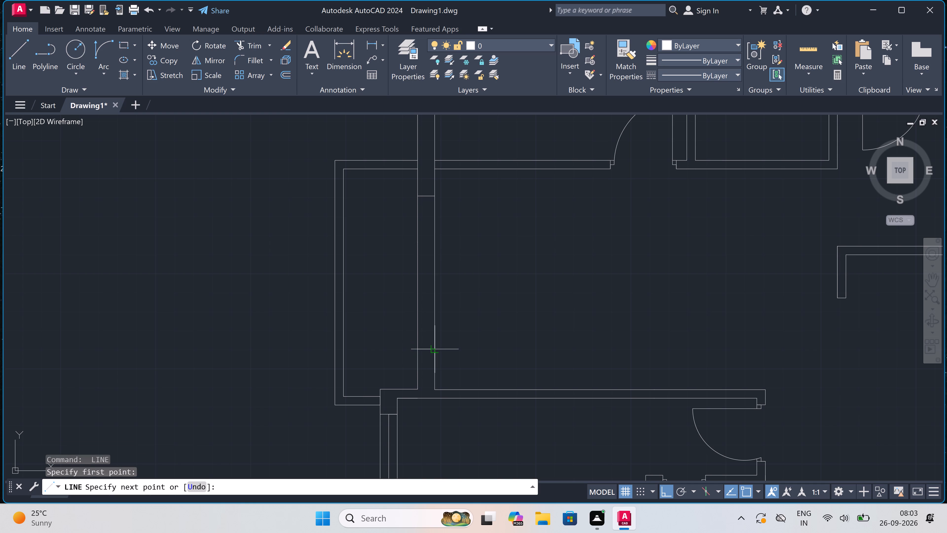
pyautogui.click(438, 350)
pyautogui.press('Escape')
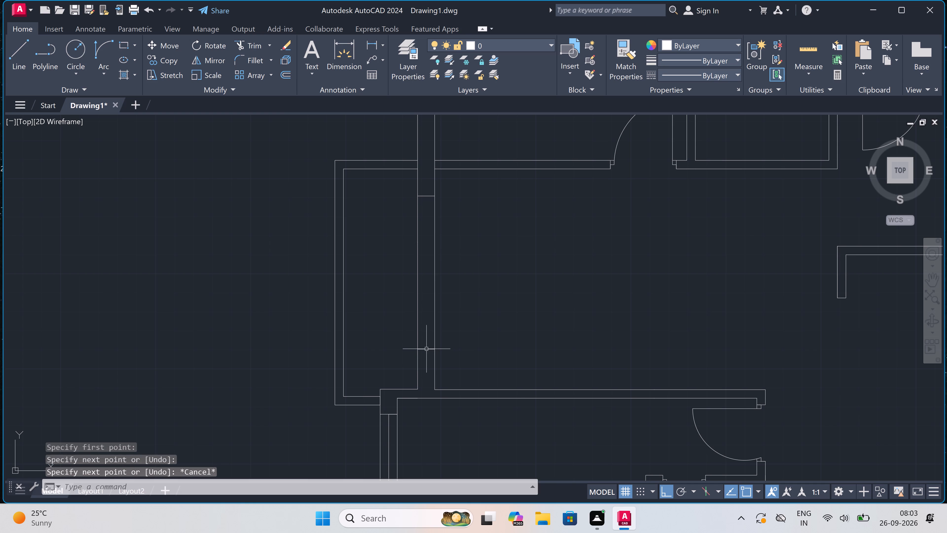
# Trim both west wall faces between the two jamb lines to open the wall into the bay.
pyautogui.press('t')
pyautogui.write('r')
pyautogui.press('space')
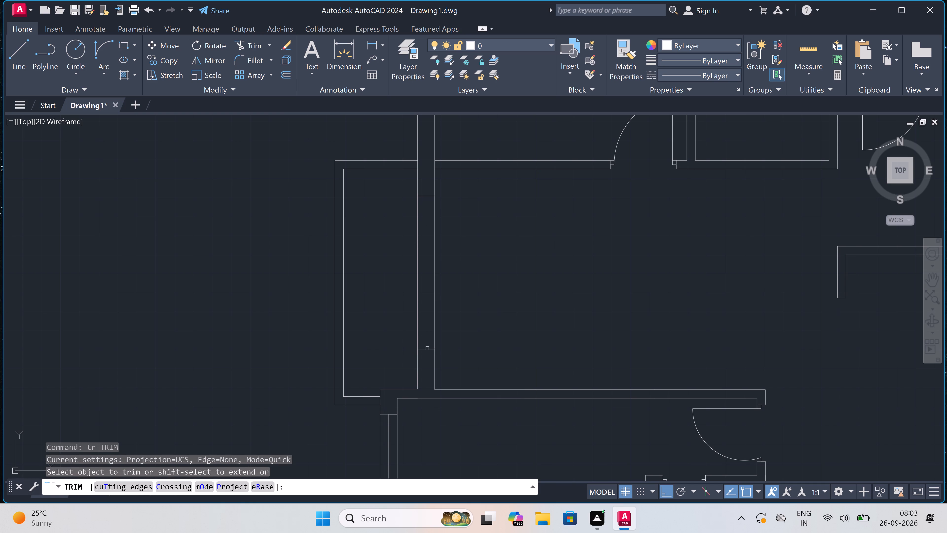
pyautogui.moveTo(445, 293); pyautogui.dragTo(439, 292)
pyautogui.click(381, 283)
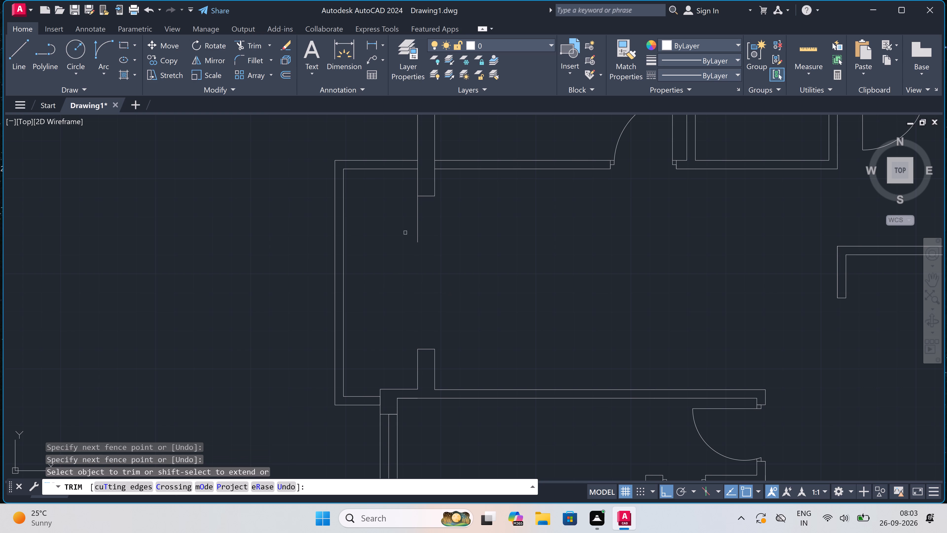
pyautogui.click(410, 218)
pyautogui.click(436, 217)
pyautogui.press('Escape')
# Draw a line down the middle of the opening, joining the midpoints of the north and south jambs.
pyautogui.write('l')
pyautogui.press('space')
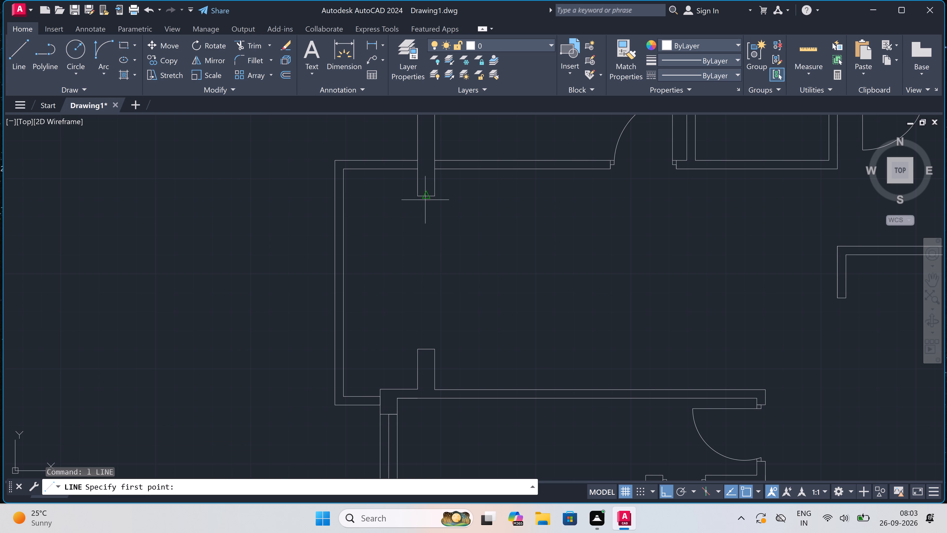
pyautogui.moveTo(426, 197); pyautogui.dragTo(428, 211)
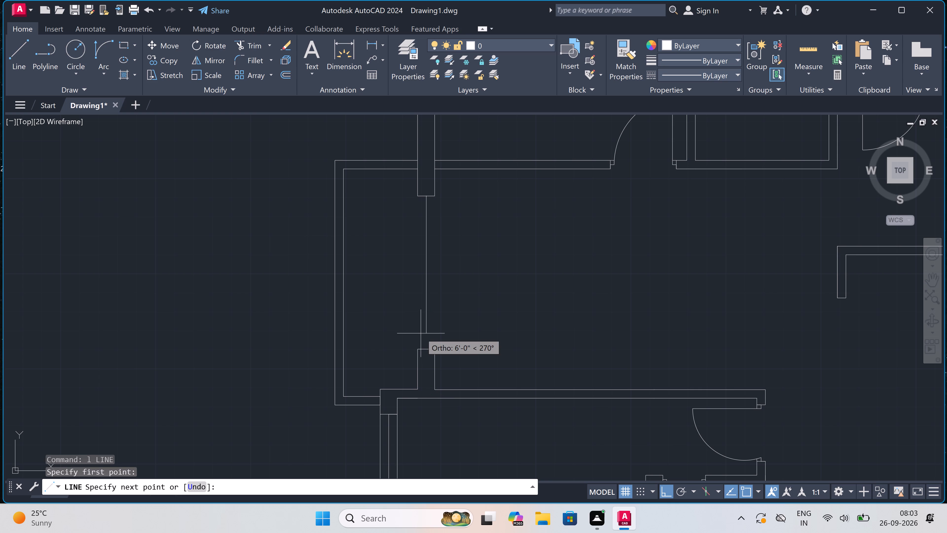
pyautogui.click(427, 351)
pyautogui.press('Escape')
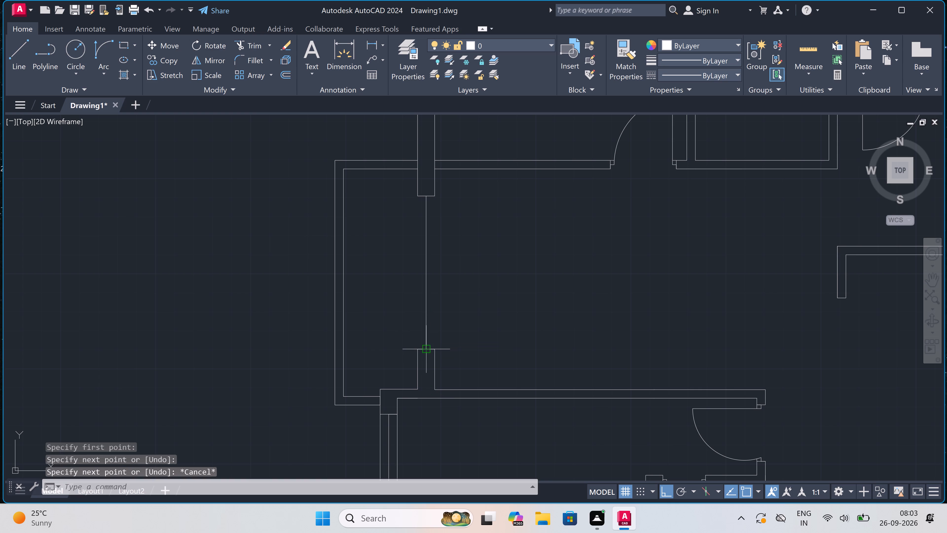
# Draw a 5' window in the west wall of the room north of the bay, with a centre line and a jamb line at each end.
pyautogui.scroll(-2, 376, 342)
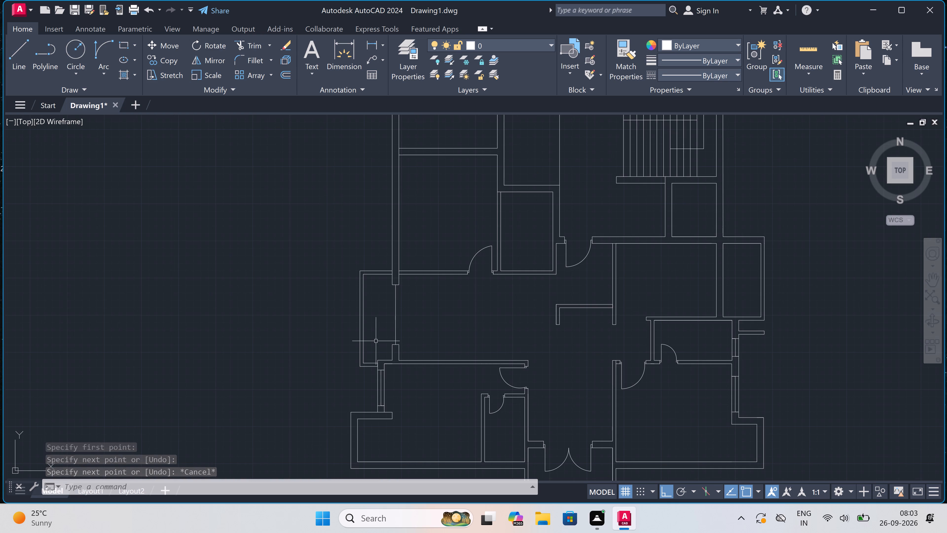
pyautogui.scroll(-1, 376, 341)
pyautogui.scroll(1, 373, 254)
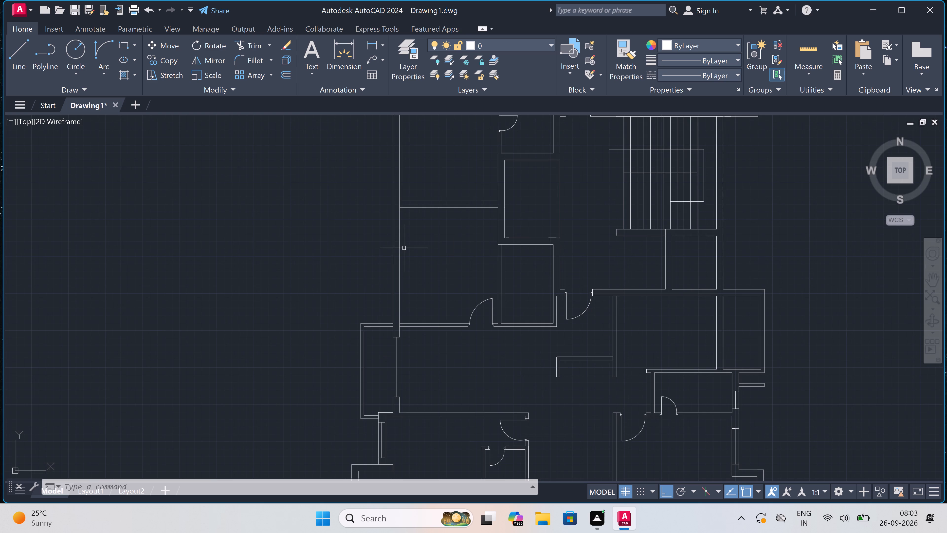
pyautogui.write('l')
pyautogui.press('space')
pyautogui.scroll(2, 402, 247)
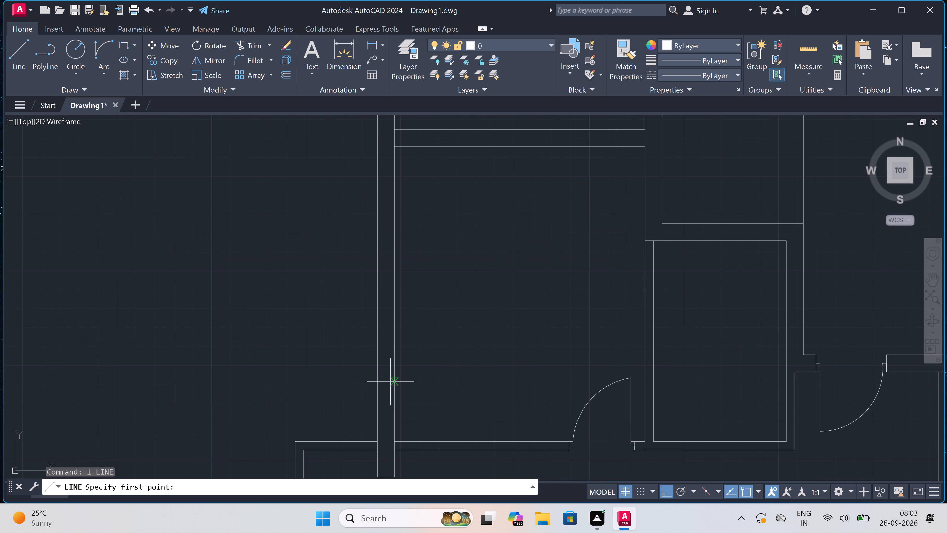
pyautogui.click(393, 381)
pyautogui.click(377, 384)
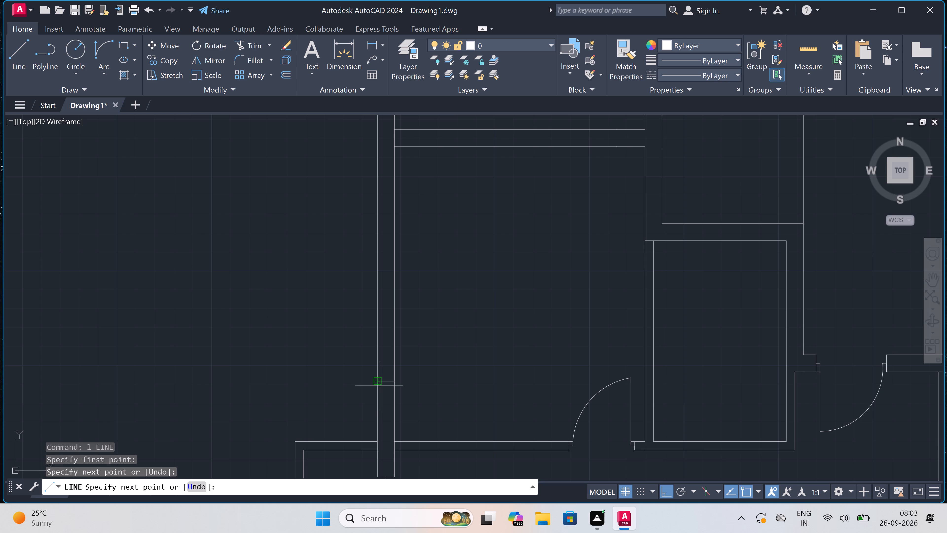
pyautogui.click(383, 381)
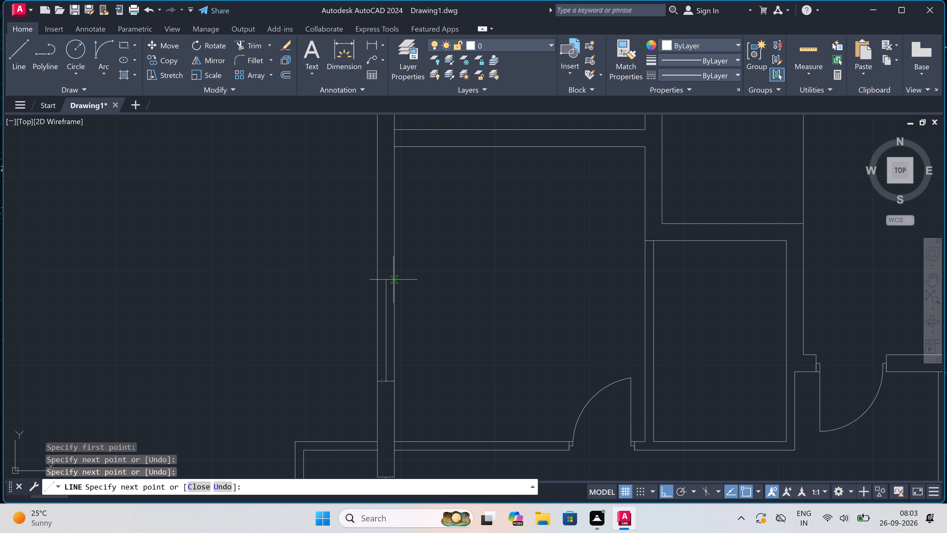
pyautogui.write("5'")
pyautogui.press('space')
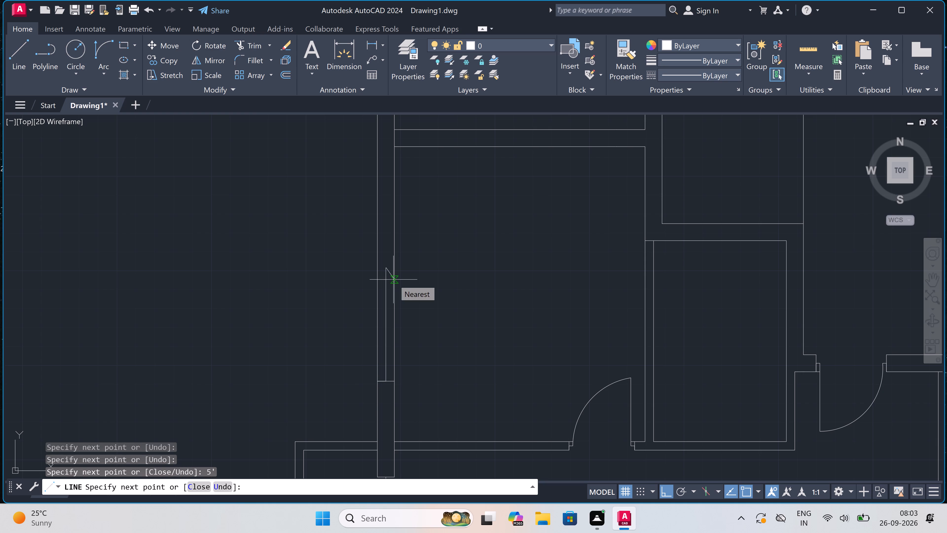
pyautogui.scroll(2, 377, 271)
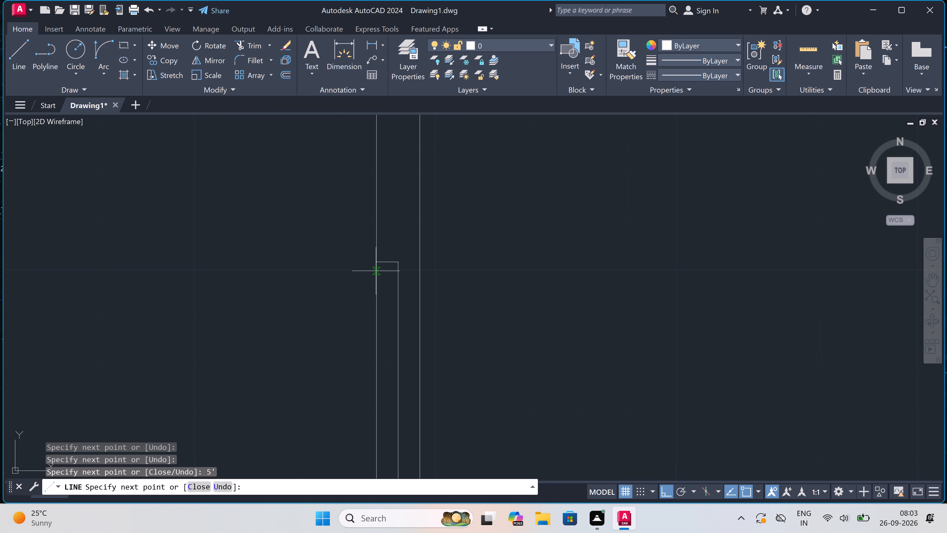
pyautogui.click(376, 264)
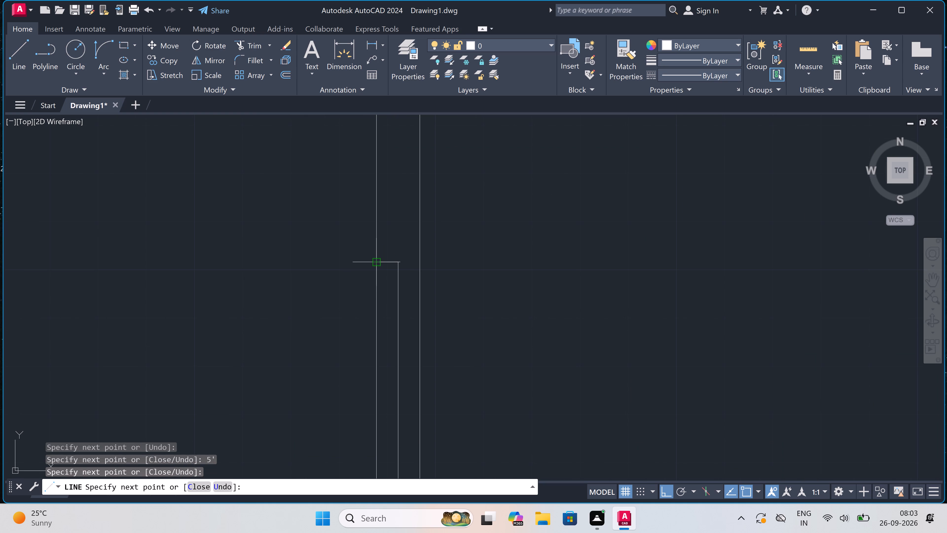
pyautogui.click(418, 259)
pyautogui.press('Escape')
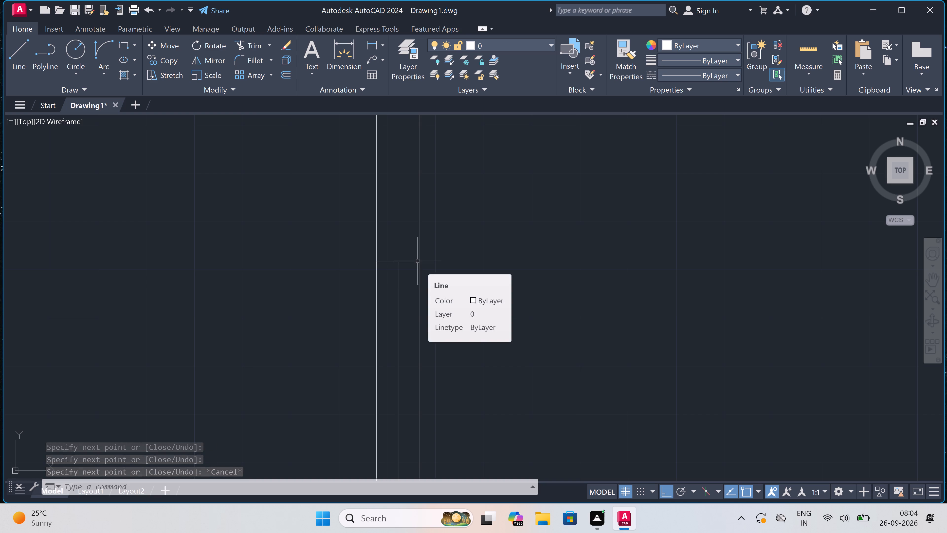
pyautogui.press('Escape')
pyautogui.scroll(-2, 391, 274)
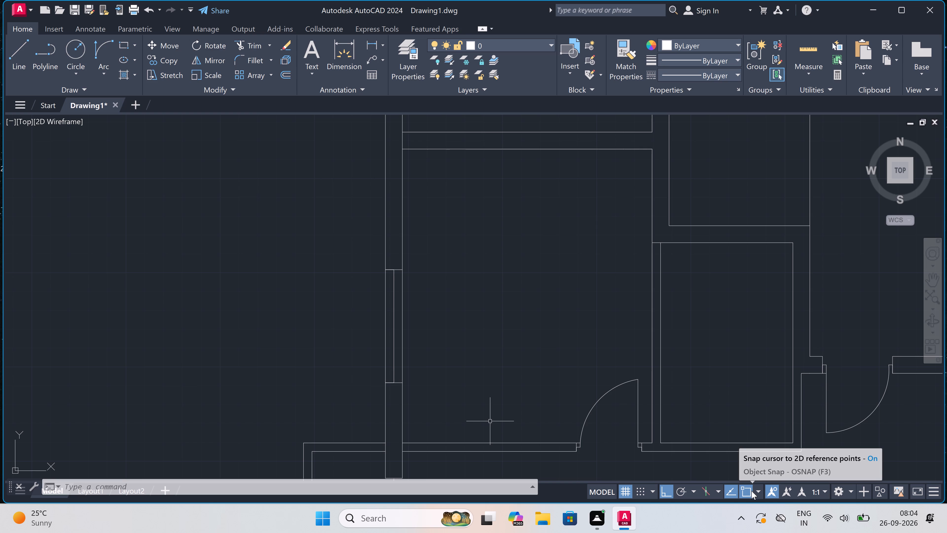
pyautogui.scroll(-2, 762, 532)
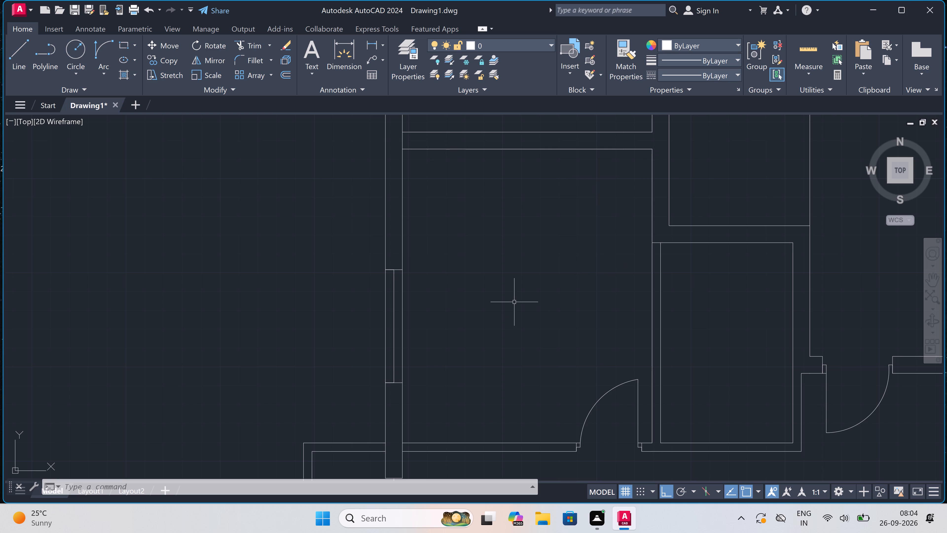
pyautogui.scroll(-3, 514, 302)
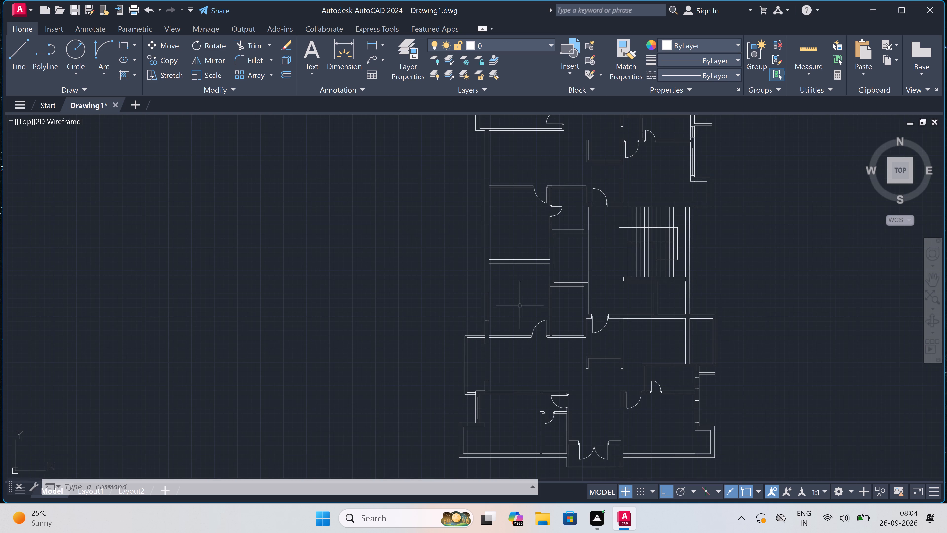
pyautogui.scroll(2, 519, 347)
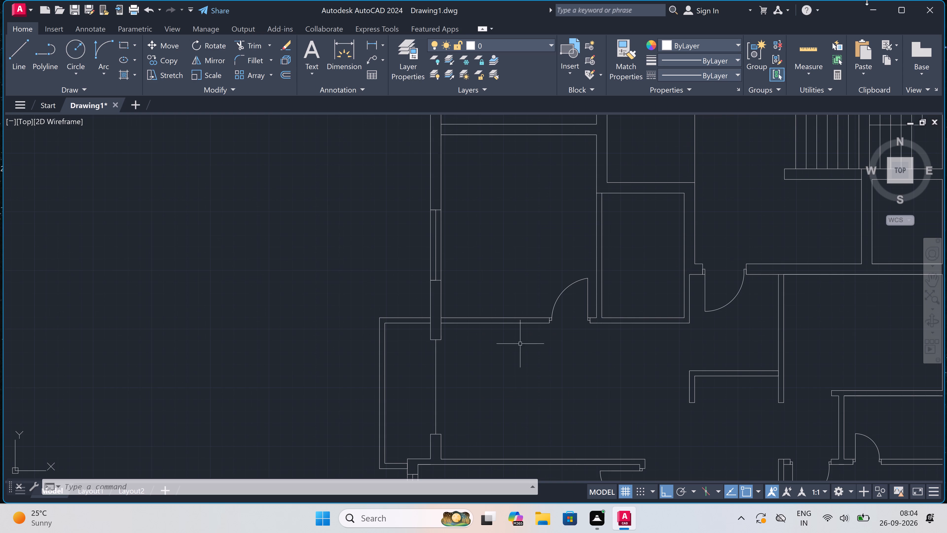